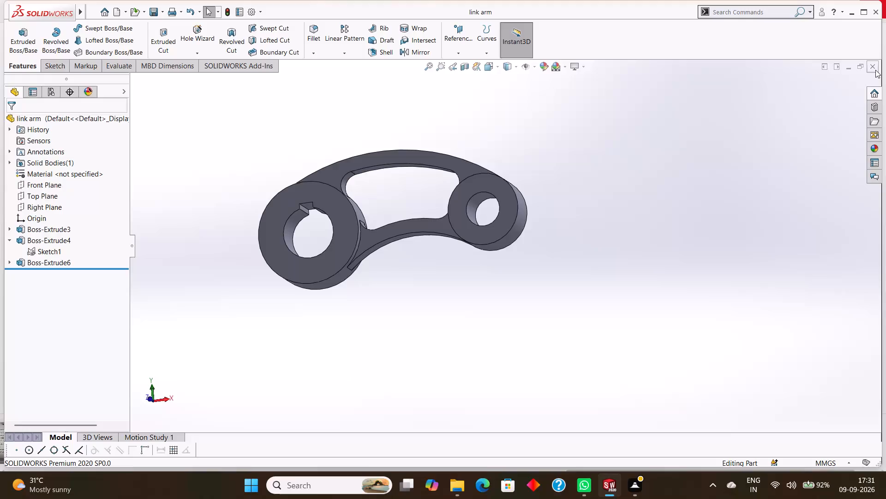
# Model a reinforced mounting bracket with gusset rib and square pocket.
# Close the link arm part document.
pyautogui.click(875, 69)
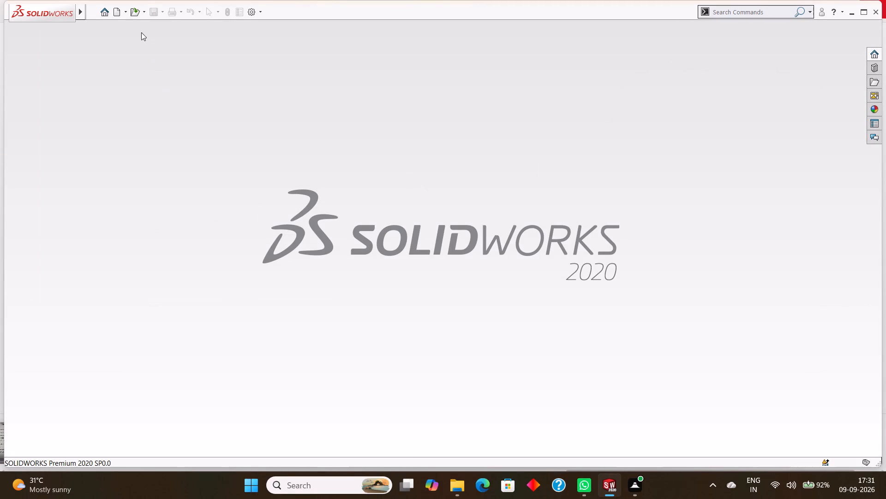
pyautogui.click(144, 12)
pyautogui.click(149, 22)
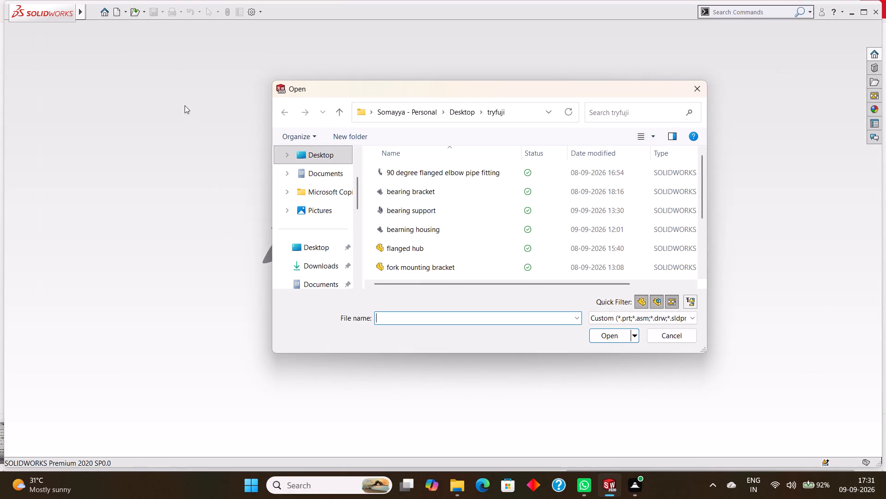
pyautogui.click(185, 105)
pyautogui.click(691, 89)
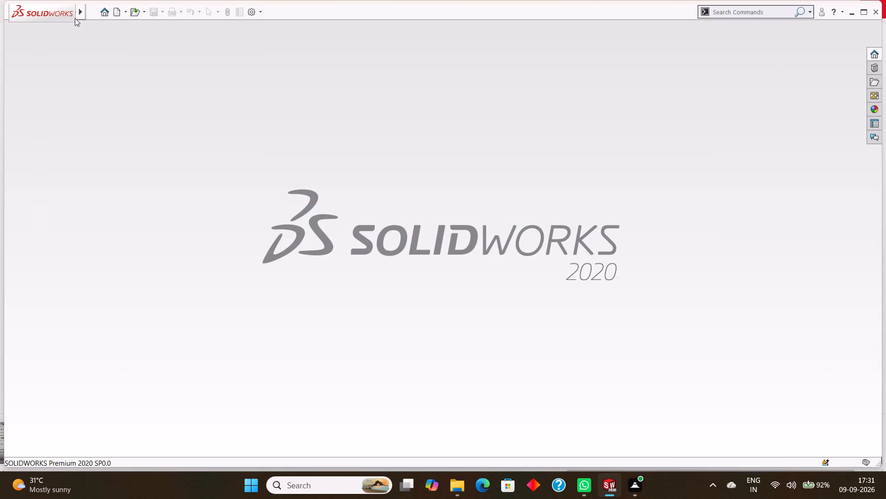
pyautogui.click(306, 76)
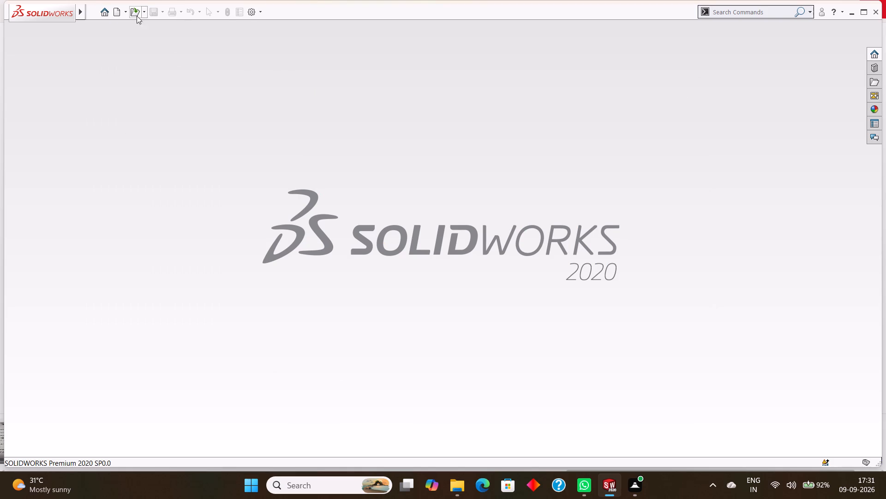
# Create a new Part document.
pyautogui.click(126, 9)
pyautogui.click(132, 22)
pyautogui.click(207, 228)
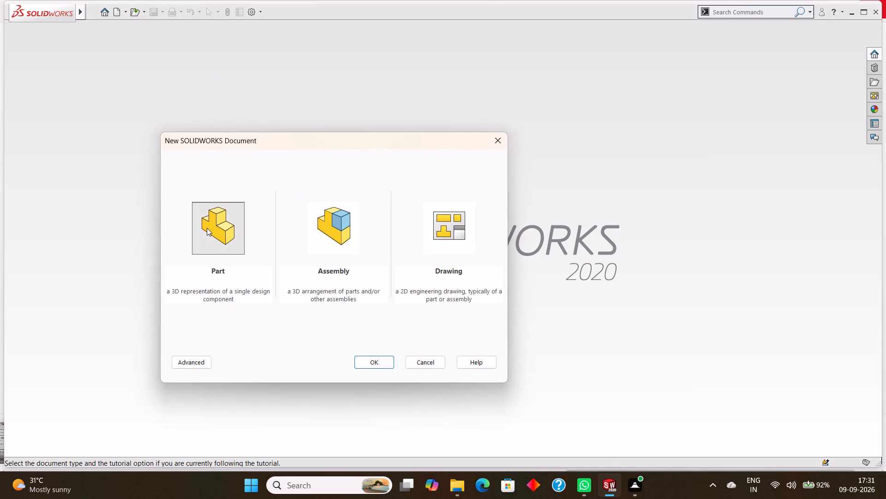
pyautogui.click(373, 360)
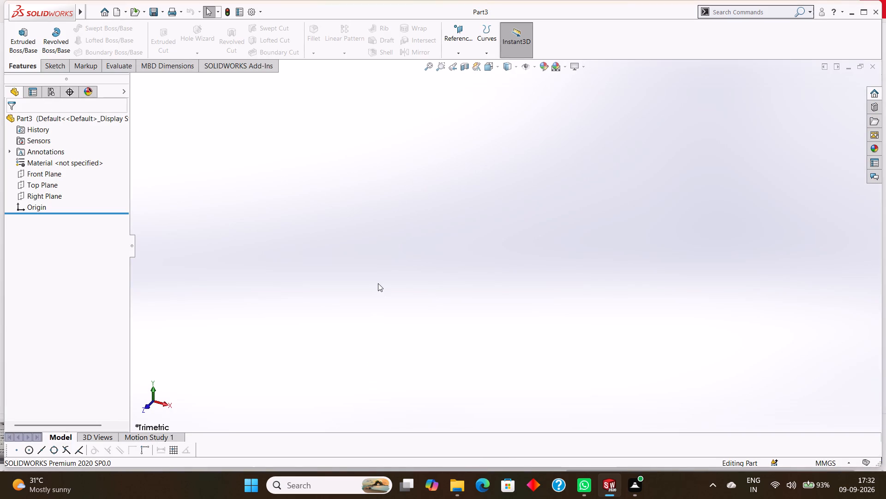
# On the Front Plane, sketch a 95 mm horizontal line from the origin and a 15 mm vertical line up from its end.
pyautogui.click(50, 174)
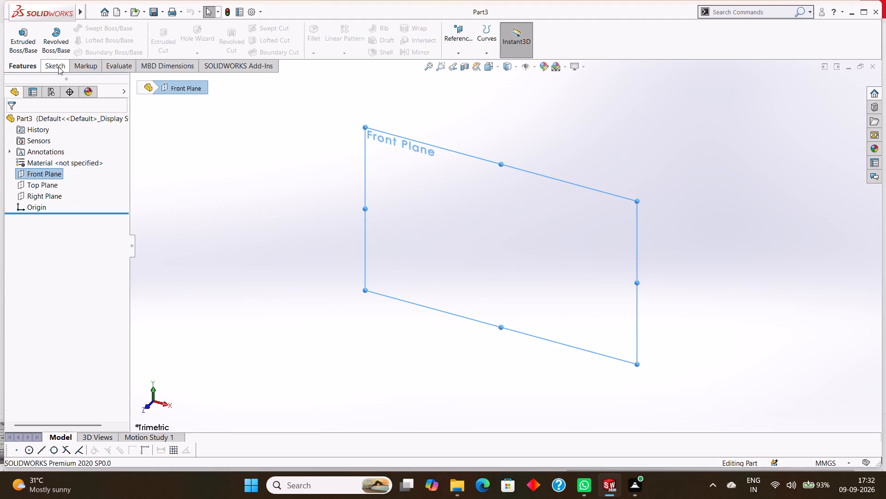
pyautogui.click(58, 67)
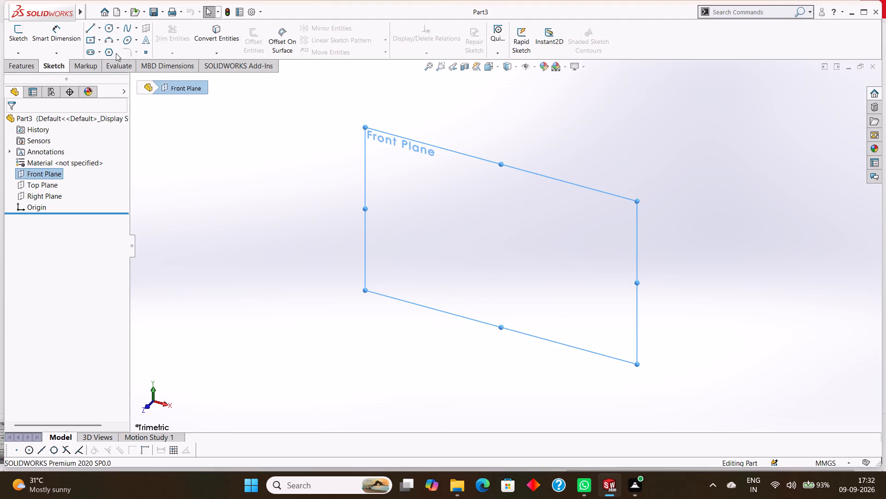
pyautogui.click(96, 28)
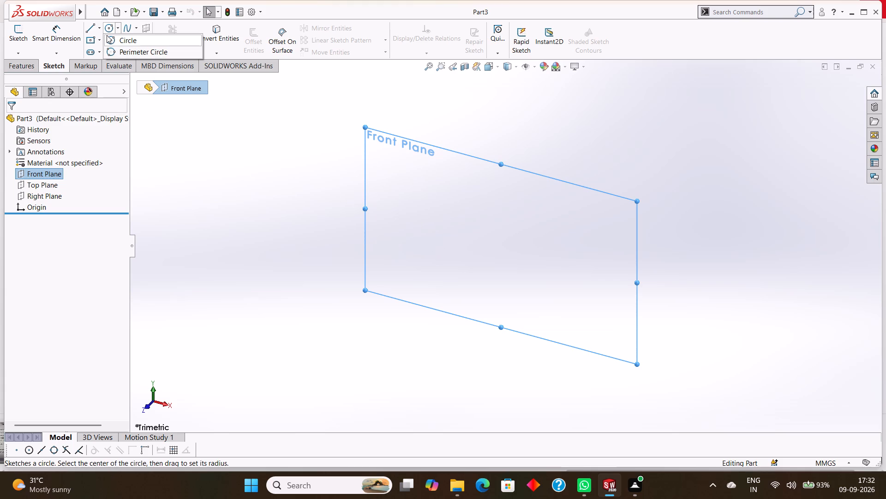
pyautogui.click(90, 24)
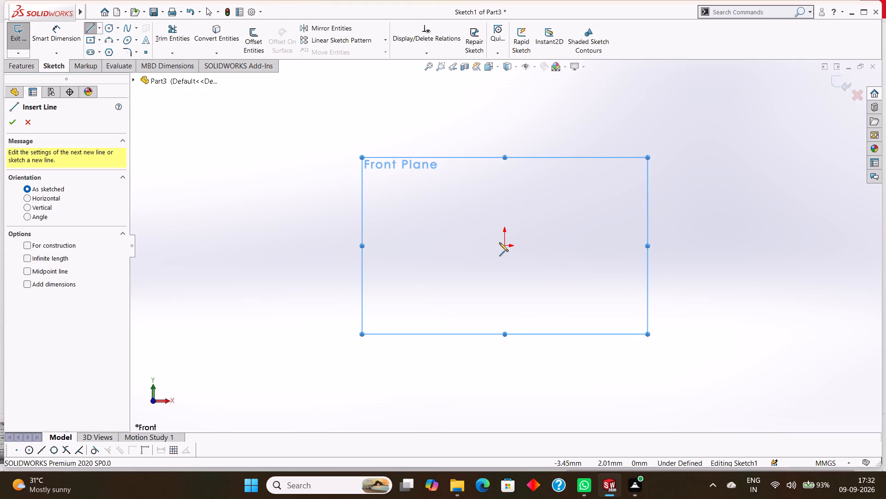
pyautogui.click(504, 246)
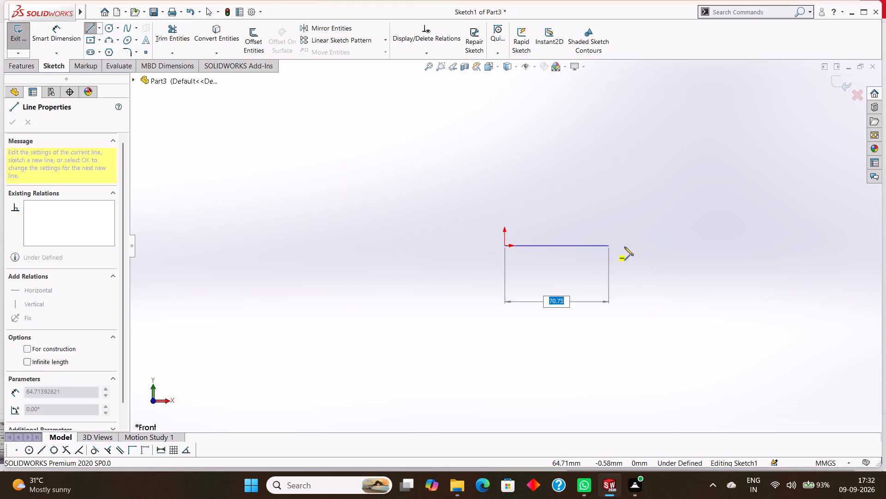
pyautogui.write('95')
pyautogui.press('Return')
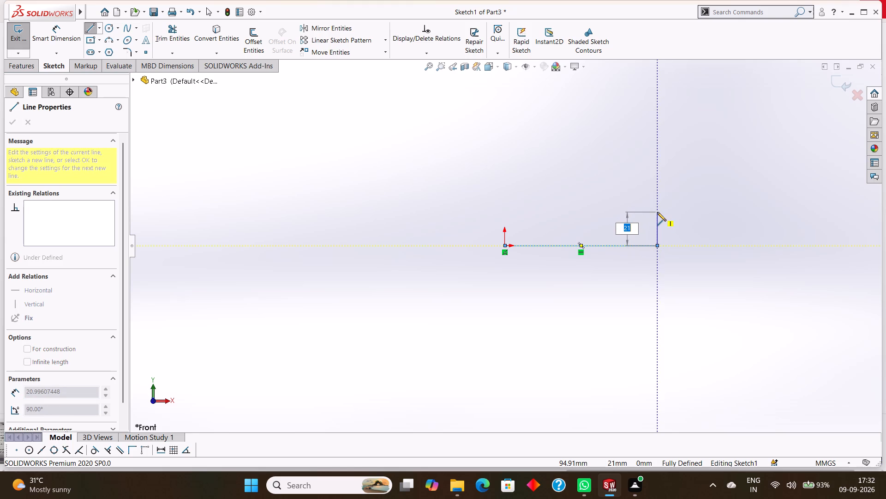
pyautogui.write('15')
pyautogui.press('Return')
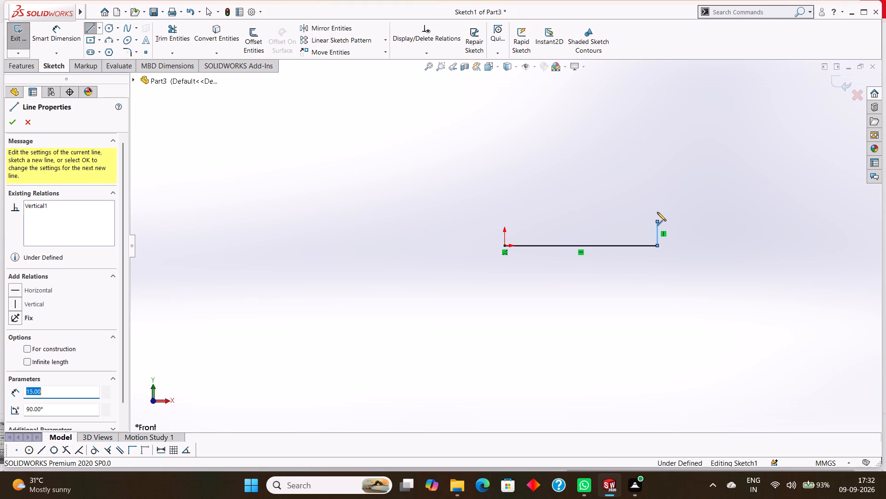
pyautogui.rightClick(657, 212)
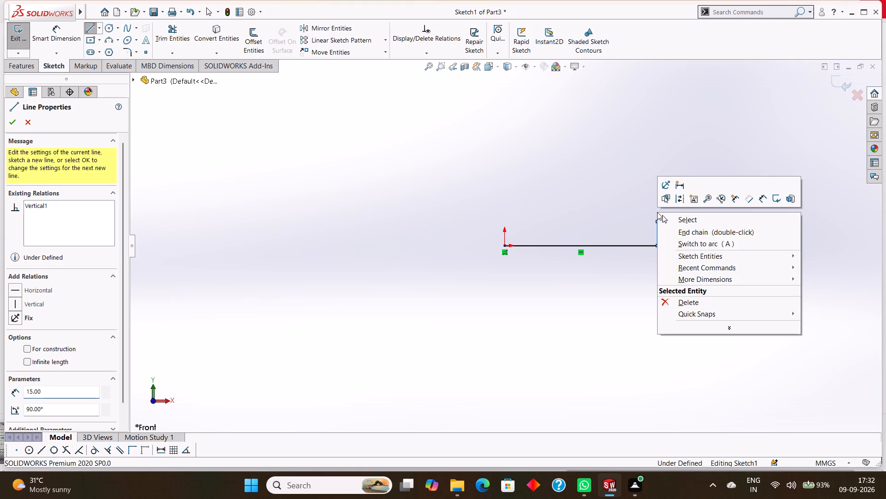
pyautogui.click(678, 219)
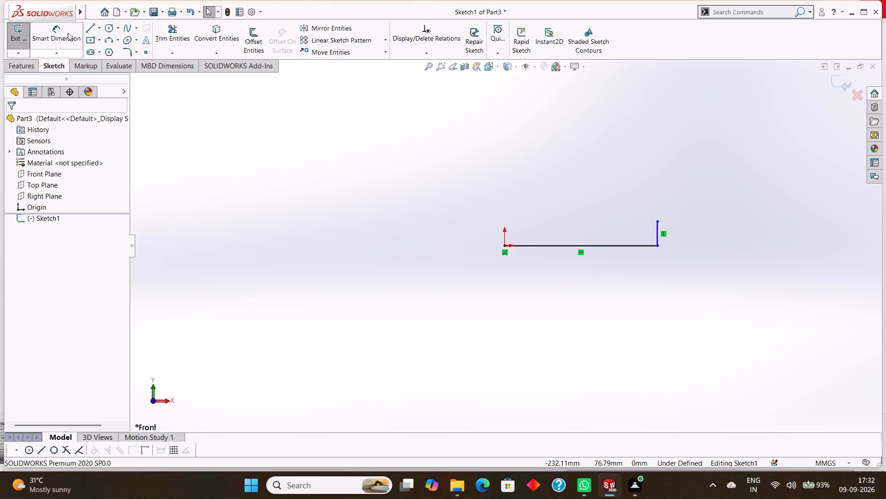
# Close the L-shaped profile from the origin with lines 50 mm up, 40 mm across, 35 mm down, and across to the 15 mm line's top.
pyautogui.click(68, 33)
pyautogui.click(54, 32)
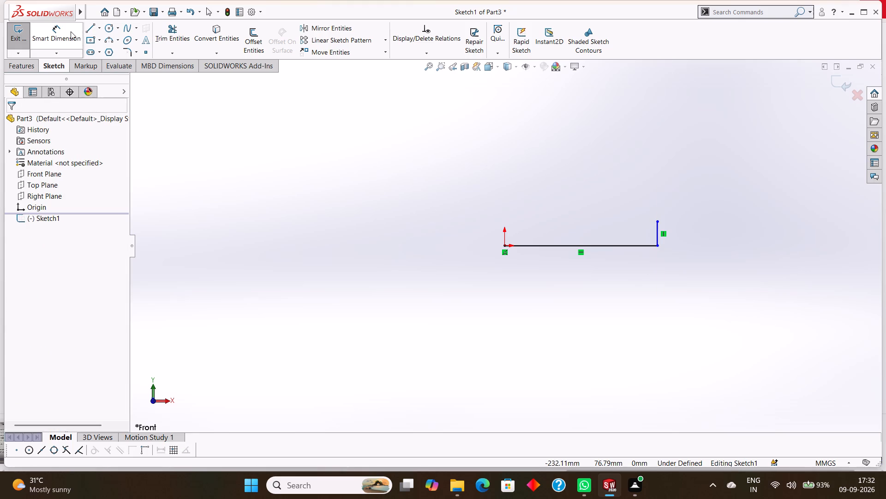
pyautogui.click(89, 29)
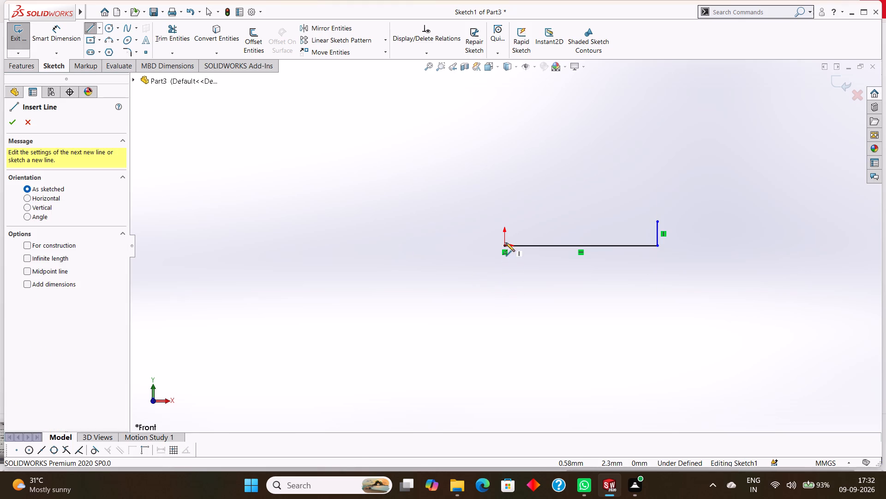
pyautogui.click(504, 247)
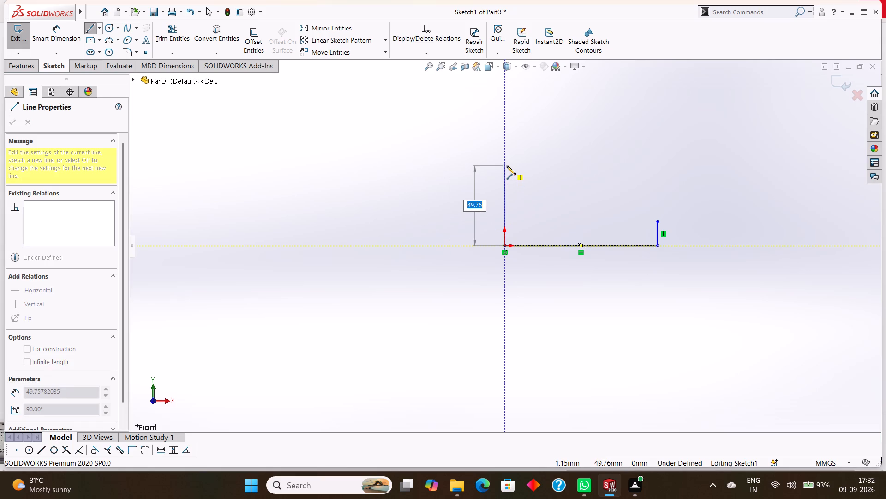
pyautogui.write('50')
pyautogui.press('Return')
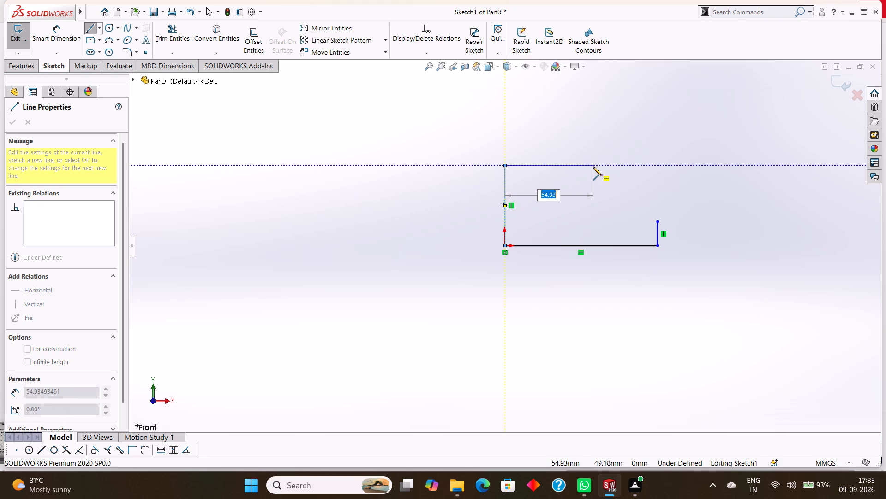
pyautogui.write('40')
pyautogui.press('Return')
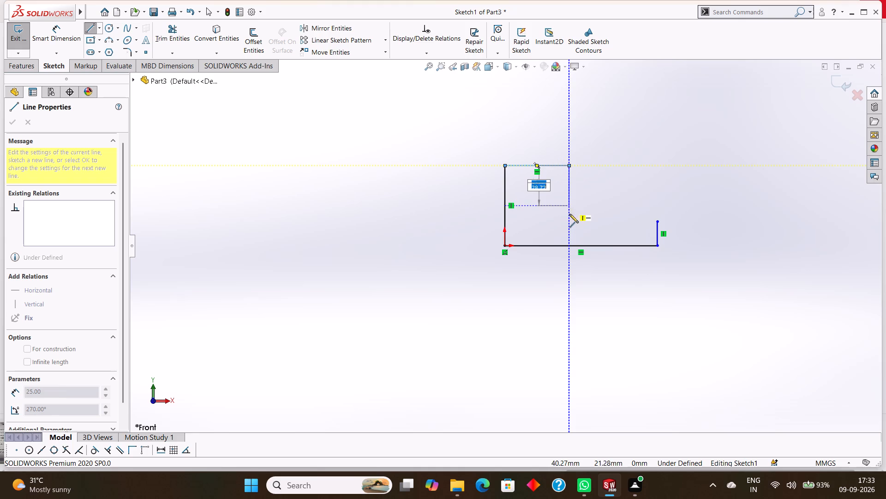
pyautogui.write('35')
pyautogui.press('Return')
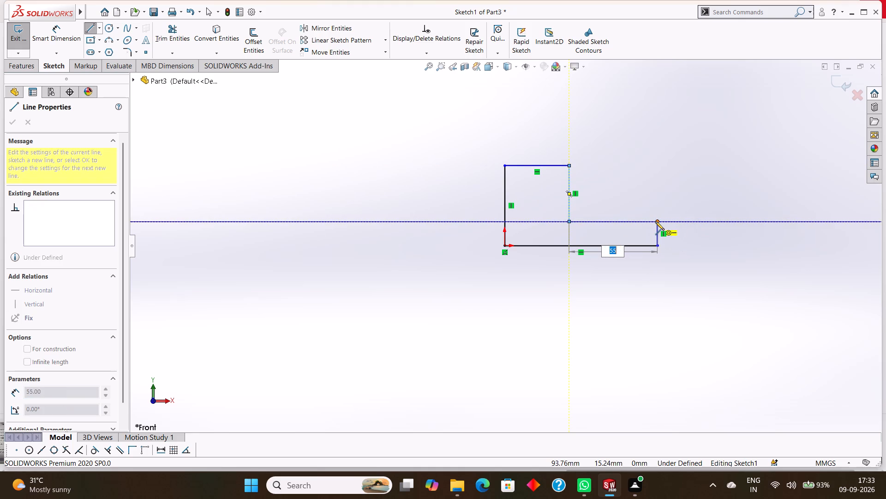
pyautogui.click(655, 221)
pyautogui.rightClick(635, 136)
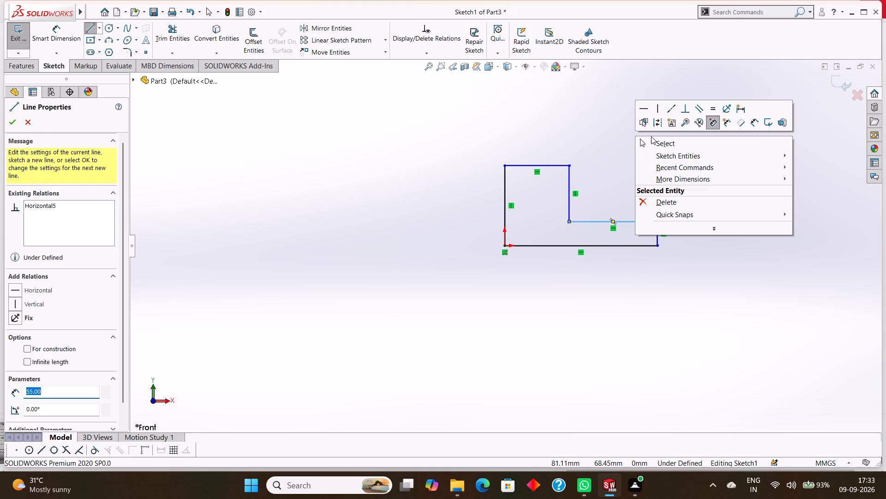
pyautogui.click(657, 141)
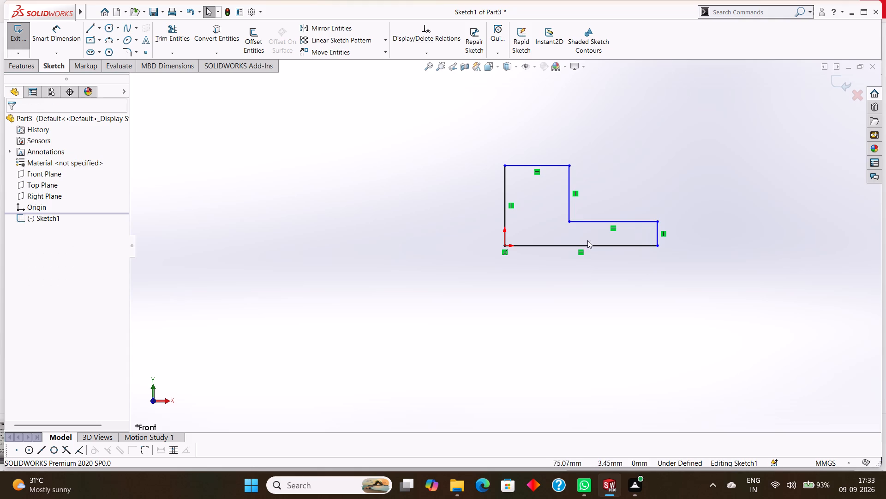
# Extrude the L-shaped profile as a boss with a Blind depth of 50 mm.
pyautogui.click(17, 62)
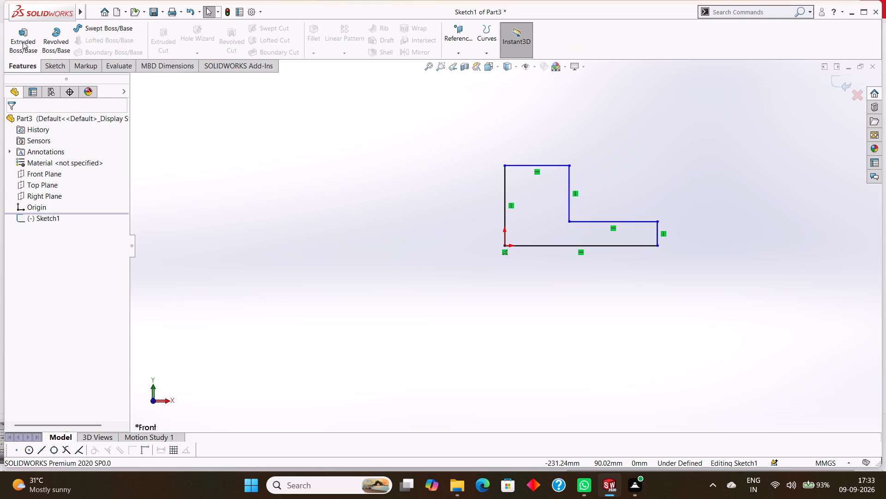
pyautogui.click(24, 38)
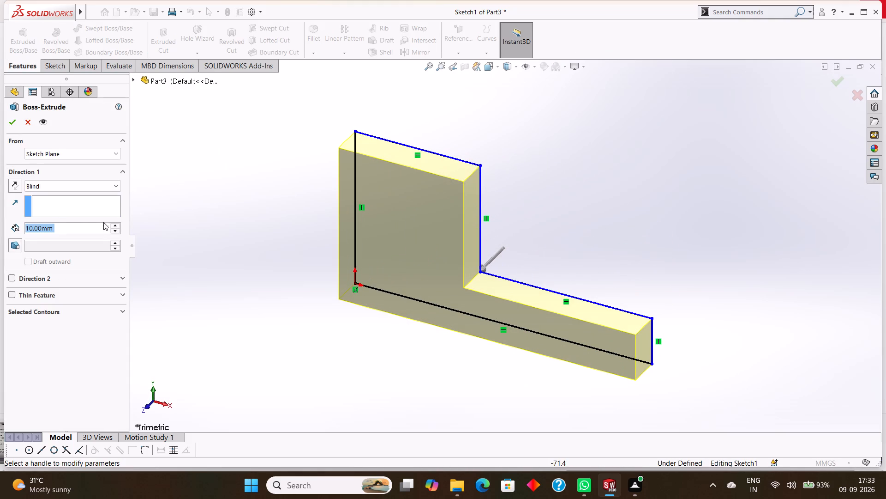
pyautogui.write('50')
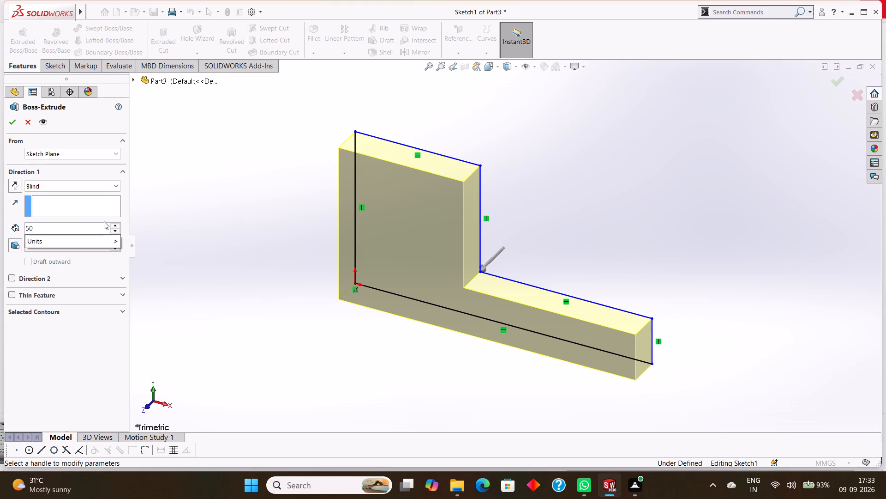
pyautogui.press('Return')
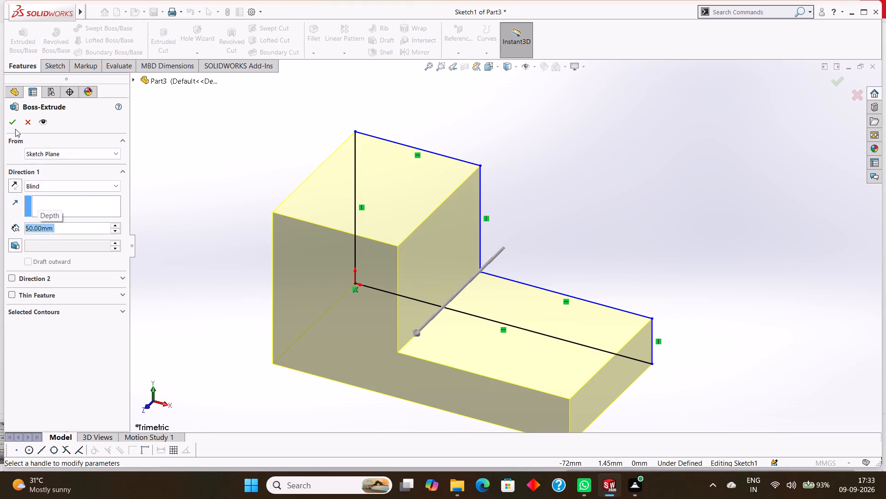
pyautogui.click(14, 126)
pyautogui.click(657, 188)
# Sketch a 15 mm radius circle on the L-shaped front face, centred 20 mm across and 25 mm up from the origin.
pyautogui.scroll(2, 657, 188)
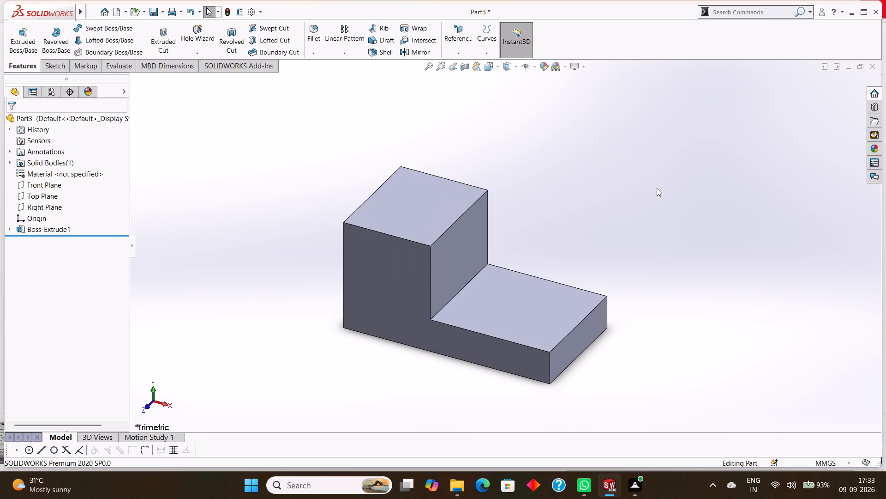
pyautogui.scroll(1, 663, 194)
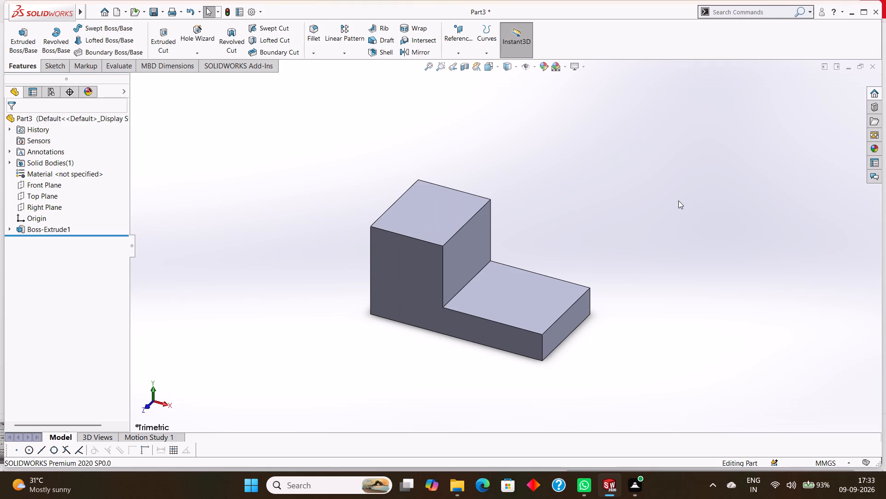
pyautogui.scroll(1, 678, 201)
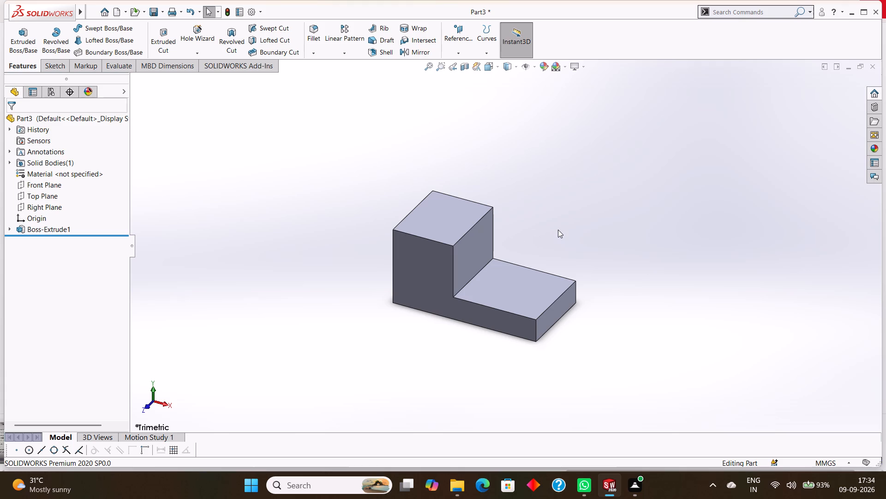
pyautogui.click(429, 268)
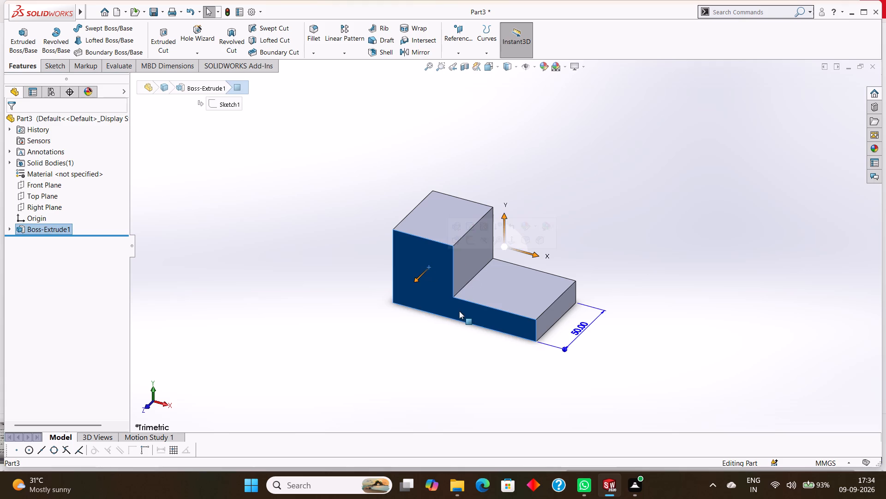
pyautogui.hotkey('ctrl', '8')
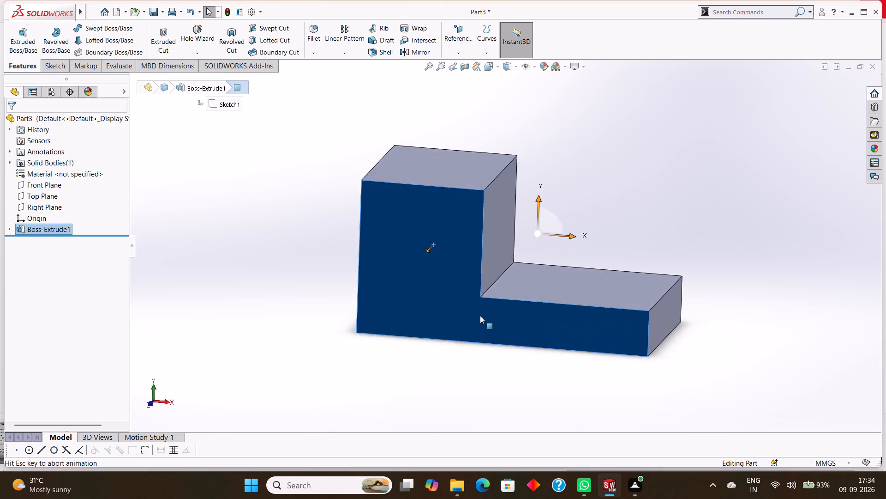
pyautogui.click(696, 228)
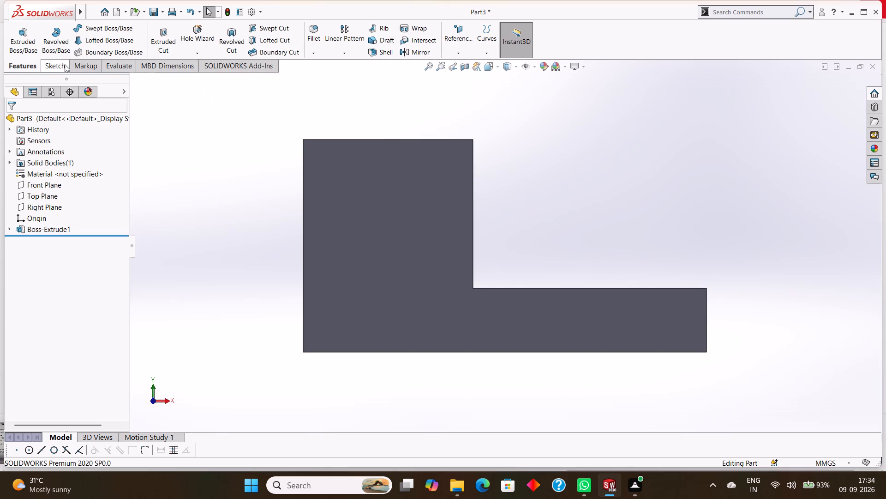
pyautogui.click(45, 66)
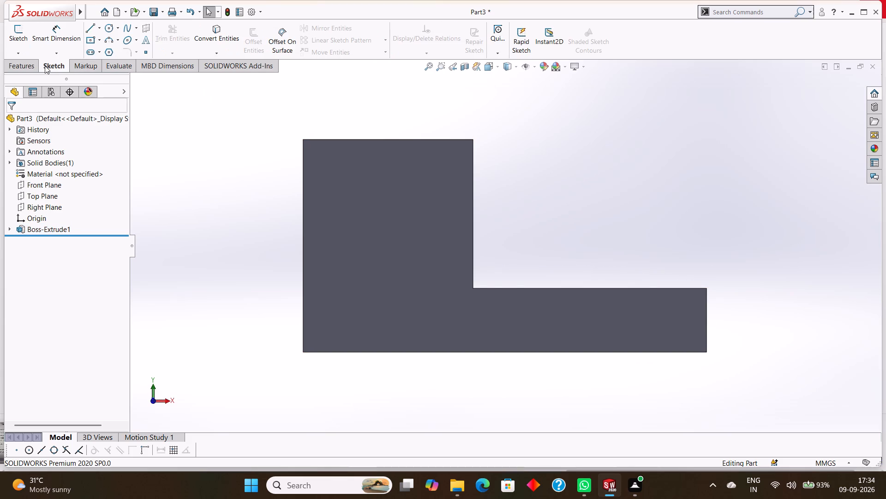
pyautogui.click(106, 28)
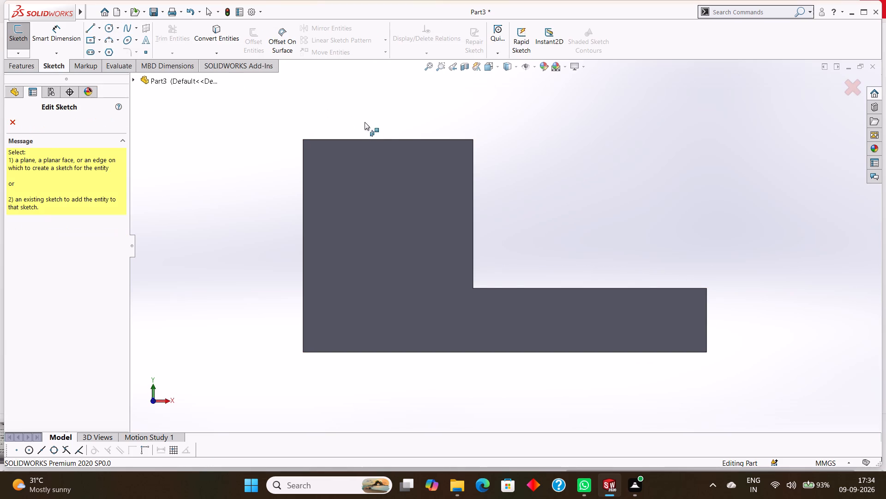
pyautogui.click(393, 175)
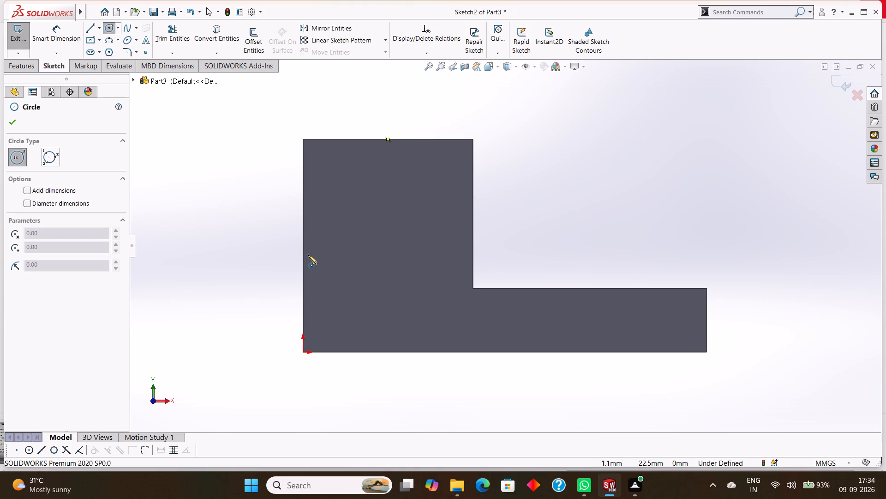
pyautogui.click(388, 247)
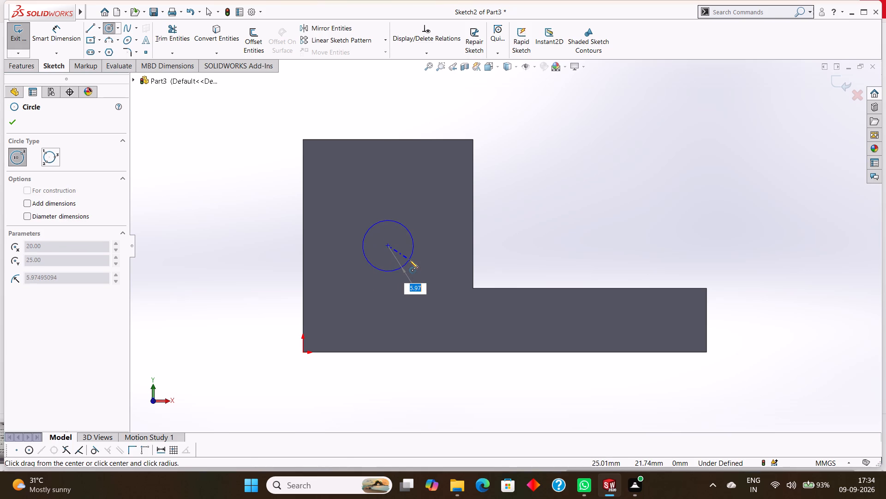
pyautogui.write('15')
pyautogui.press('Return')
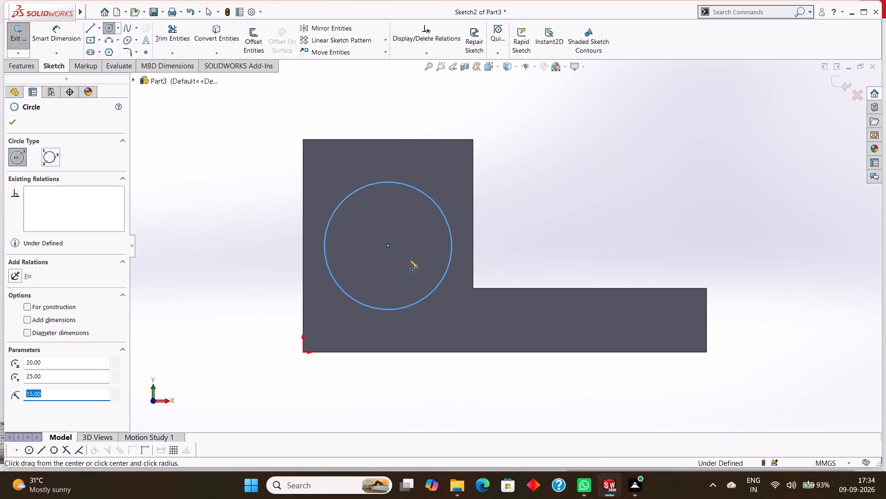
pyautogui.click(17, 124)
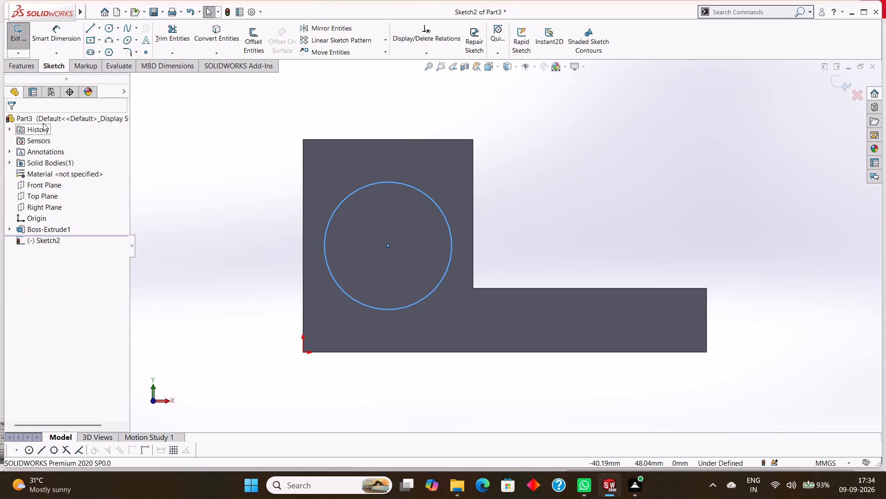
# Dimension the circle's diameter as 15 mm.
pyautogui.click(69, 27)
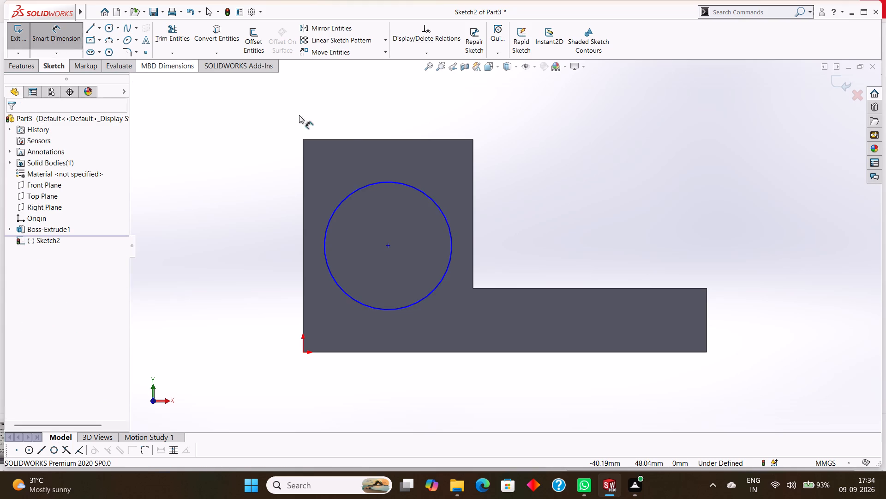
pyautogui.click(414, 186)
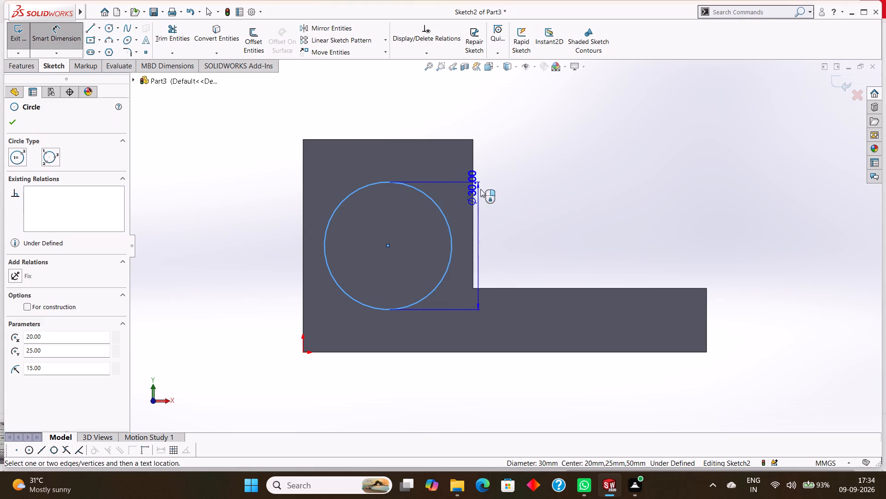
pyautogui.click(496, 200)
pyautogui.write('15')
pyautogui.press('Return')
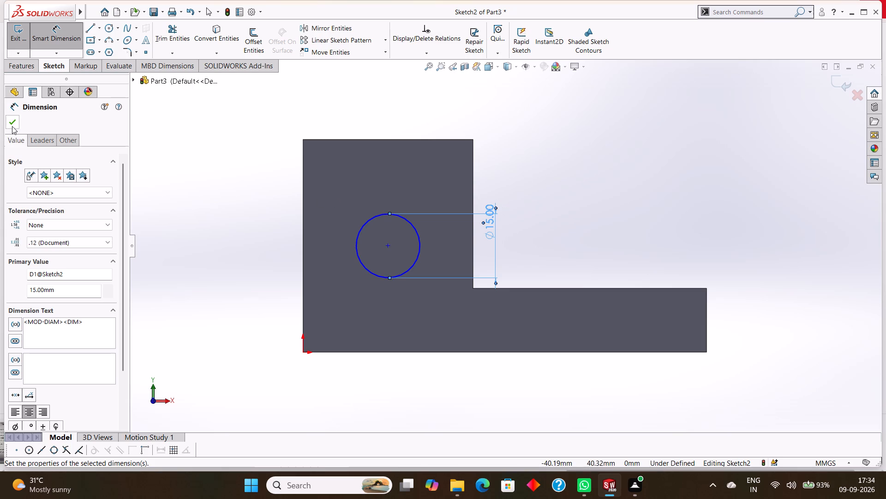
pyautogui.click(12, 125)
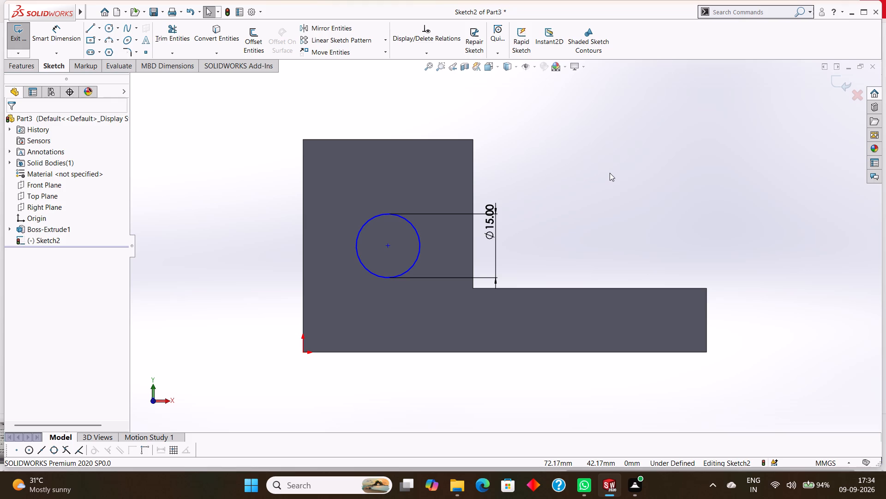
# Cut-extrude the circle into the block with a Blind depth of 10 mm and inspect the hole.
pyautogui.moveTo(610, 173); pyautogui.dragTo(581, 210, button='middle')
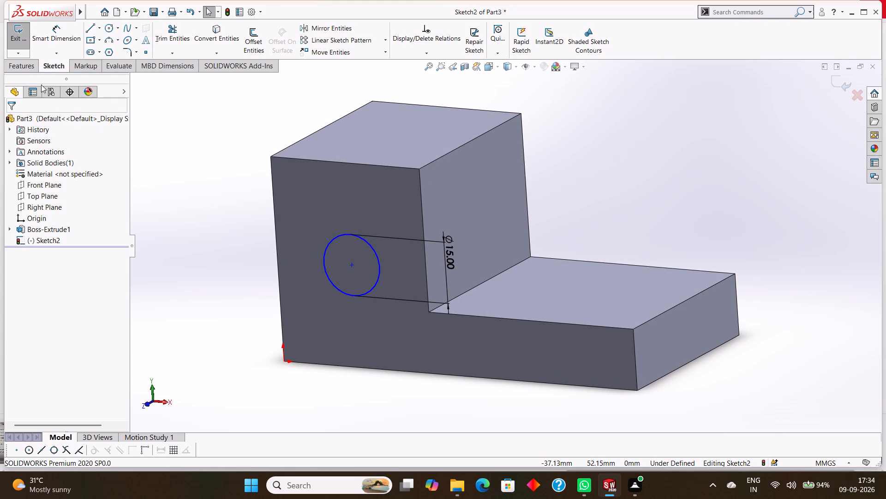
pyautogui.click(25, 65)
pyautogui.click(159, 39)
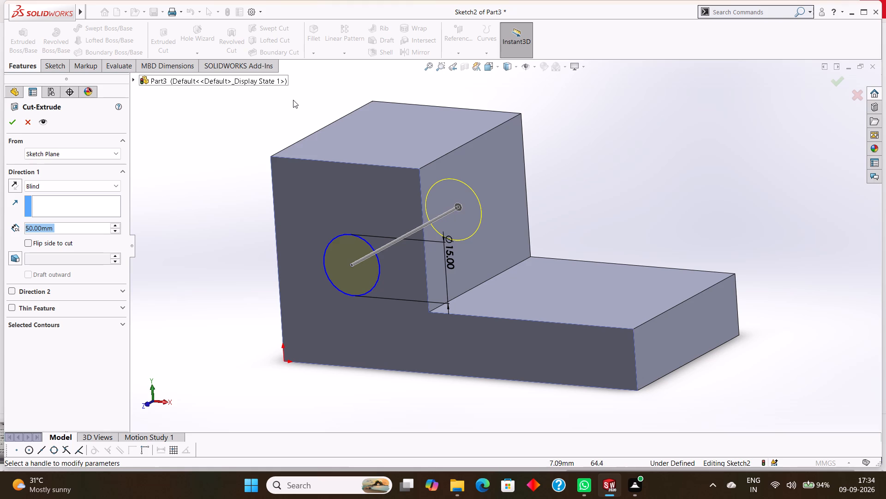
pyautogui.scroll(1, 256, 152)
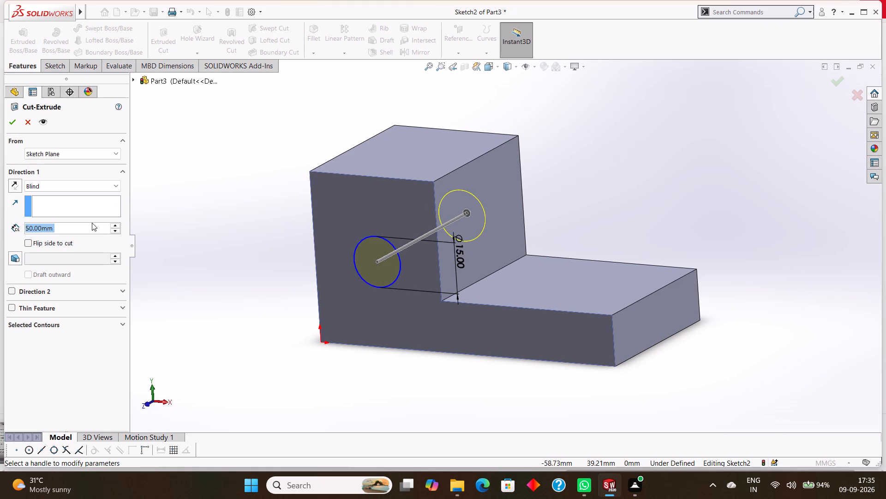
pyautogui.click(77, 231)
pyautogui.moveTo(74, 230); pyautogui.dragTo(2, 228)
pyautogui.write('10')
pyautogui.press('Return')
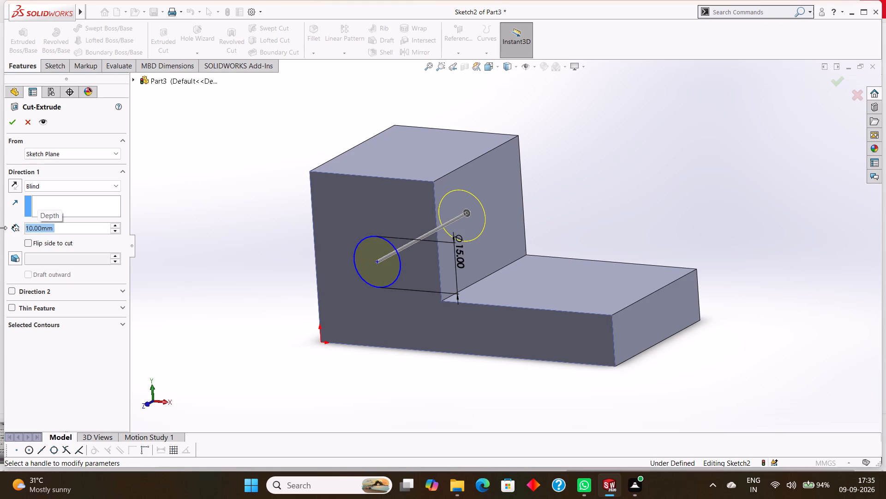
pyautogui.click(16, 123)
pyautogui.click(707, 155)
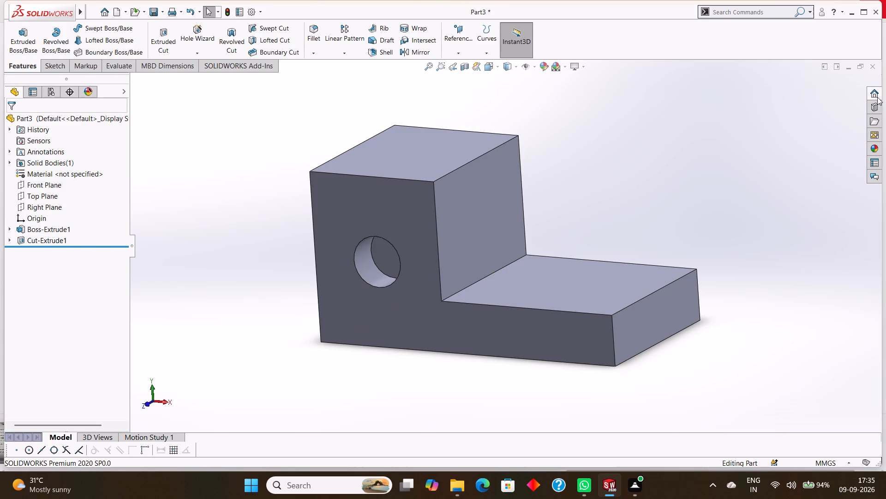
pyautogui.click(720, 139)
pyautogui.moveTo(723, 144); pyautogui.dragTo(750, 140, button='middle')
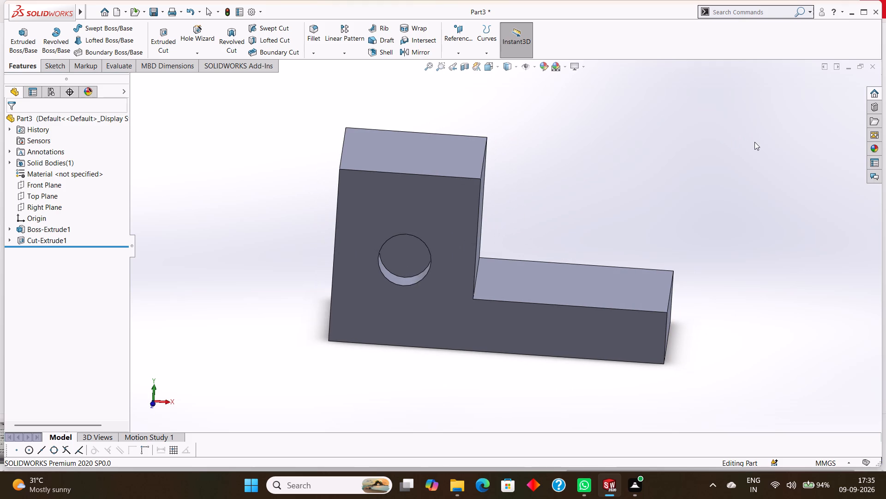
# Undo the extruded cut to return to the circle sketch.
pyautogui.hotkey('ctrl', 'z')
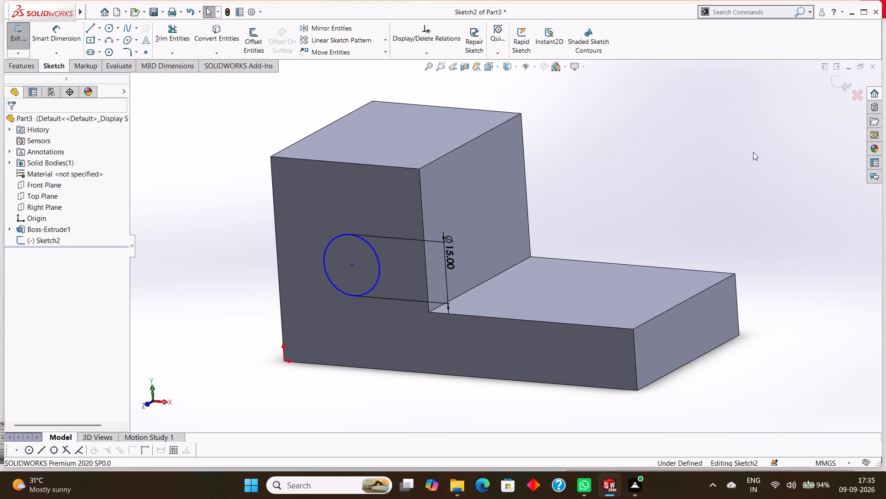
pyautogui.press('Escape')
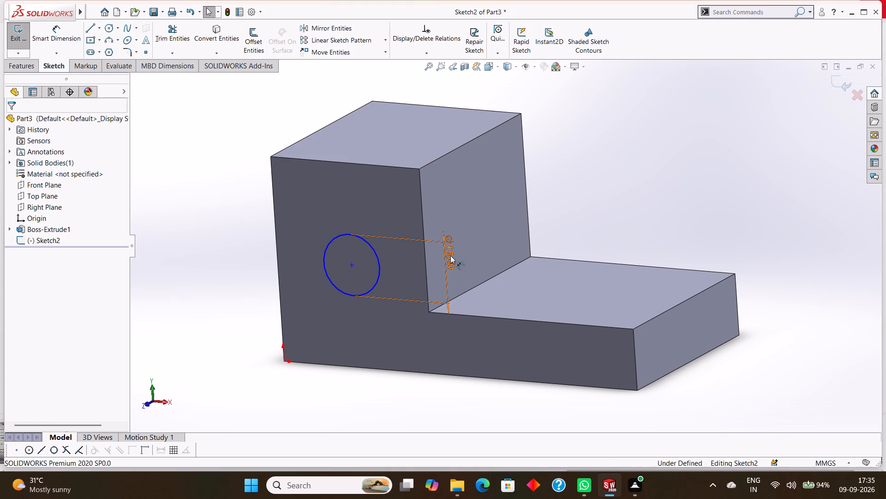
# Delete the circle's diameter dimension.
pyautogui.rightClick(450, 256)
pyautogui.click(475, 373)
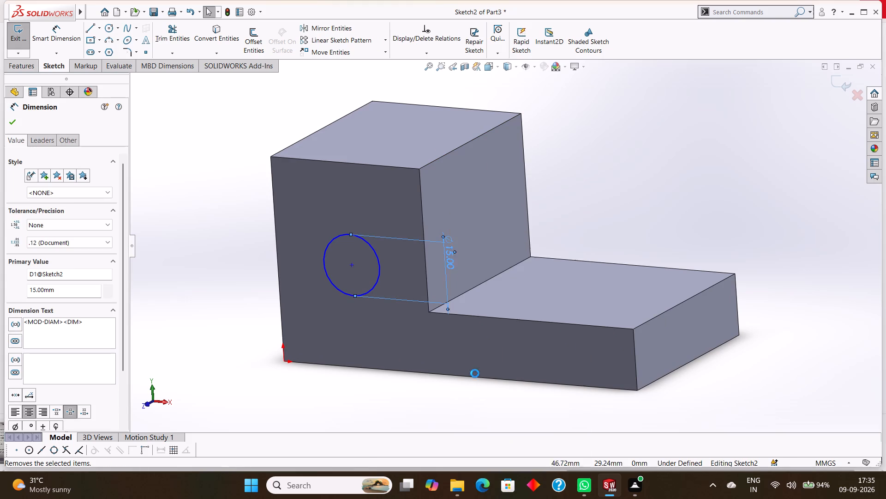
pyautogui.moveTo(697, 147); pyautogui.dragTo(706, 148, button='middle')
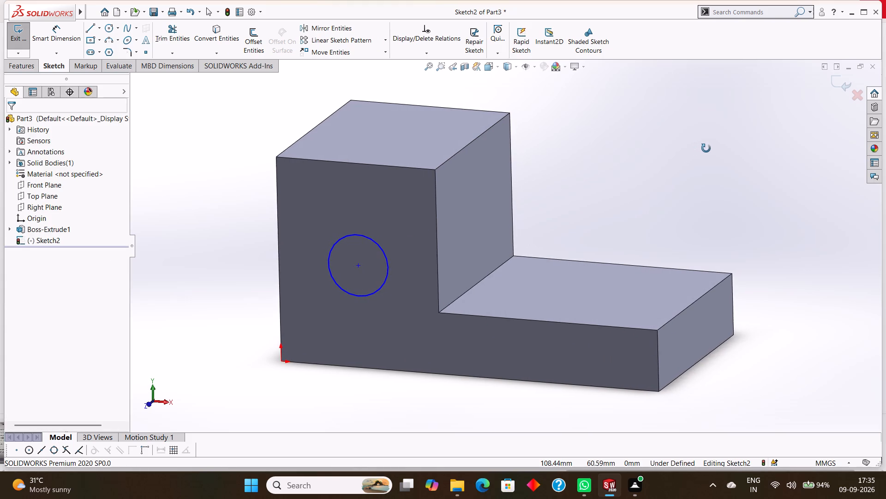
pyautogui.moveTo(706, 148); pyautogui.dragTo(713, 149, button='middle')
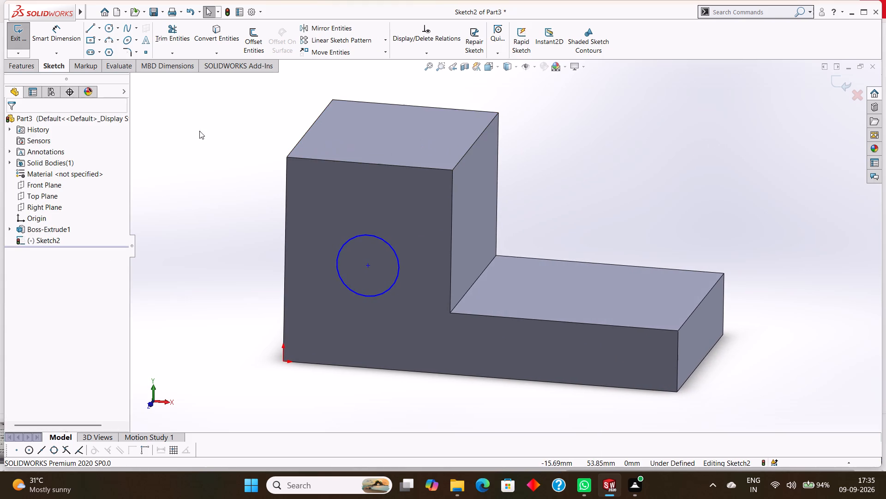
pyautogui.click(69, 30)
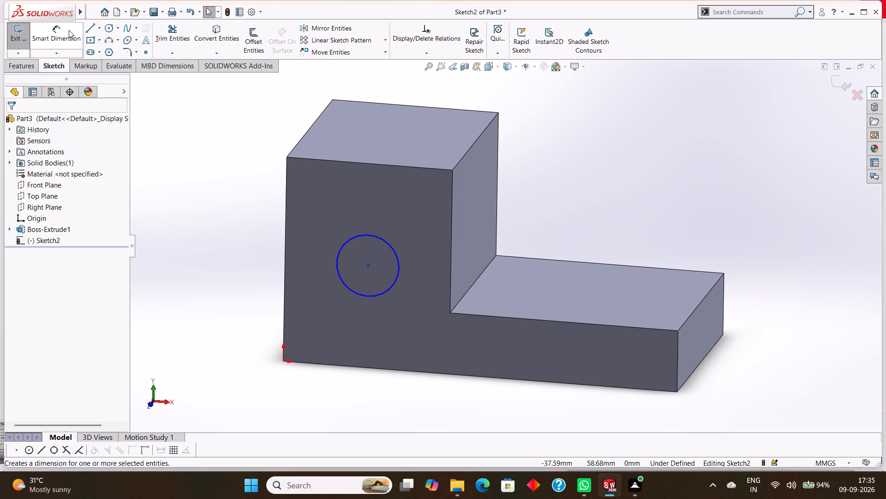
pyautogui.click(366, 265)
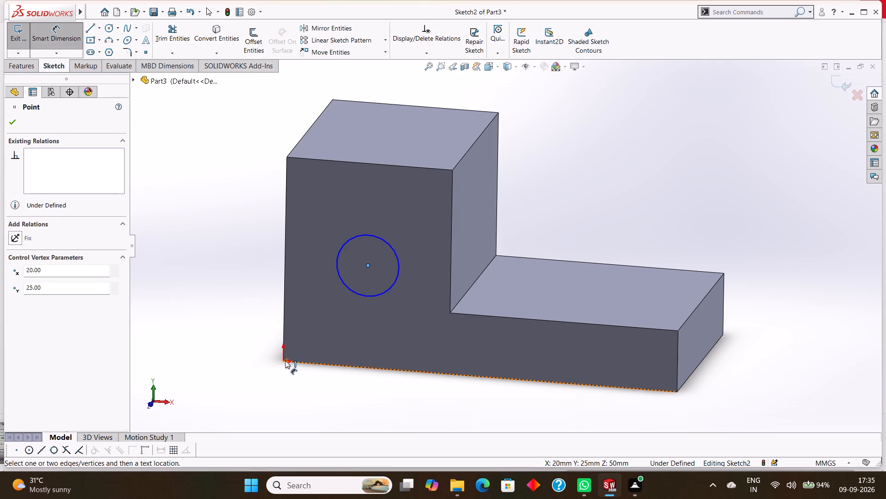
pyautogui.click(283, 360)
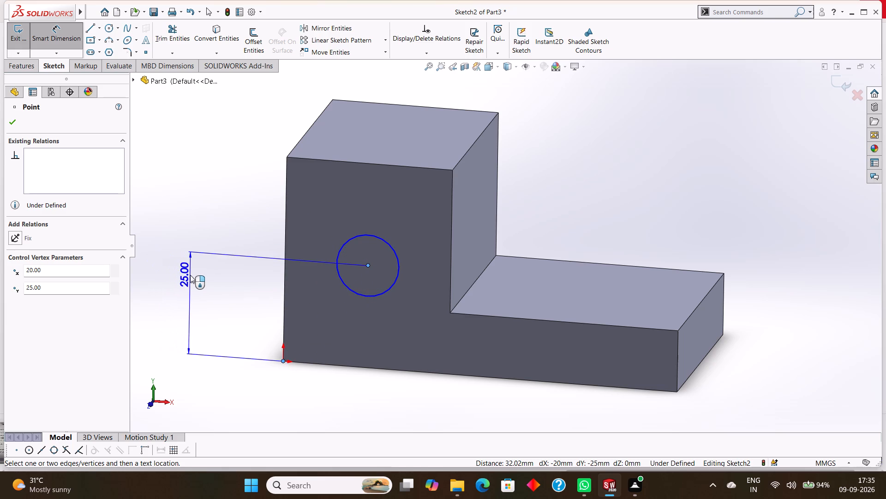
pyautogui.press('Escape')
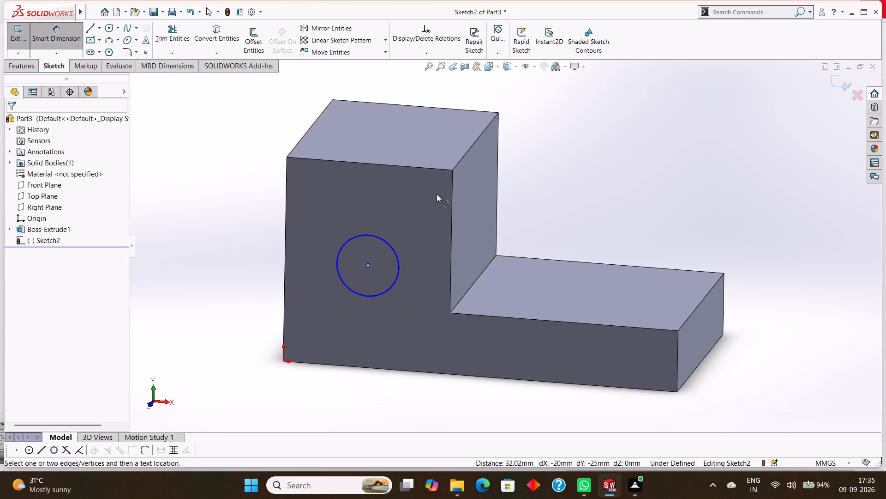
# Cut-extrude the circle on the front face with a Blind depth of 10 mm.
pyautogui.click(24, 65)
pyautogui.click(158, 35)
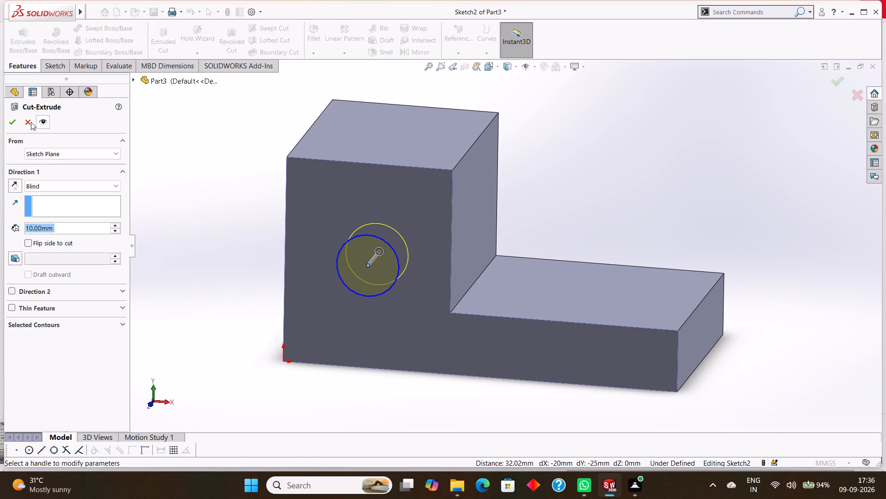
pyautogui.click(15, 122)
# Sketch a 7.5 mm radius circle on the block's back face, centred in the tall section 20 mm across and 25 mm above the origin.
pyautogui.moveTo(731, 137); pyautogui.dragTo(634, 233, button='middle')
pyautogui.click(614, 140)
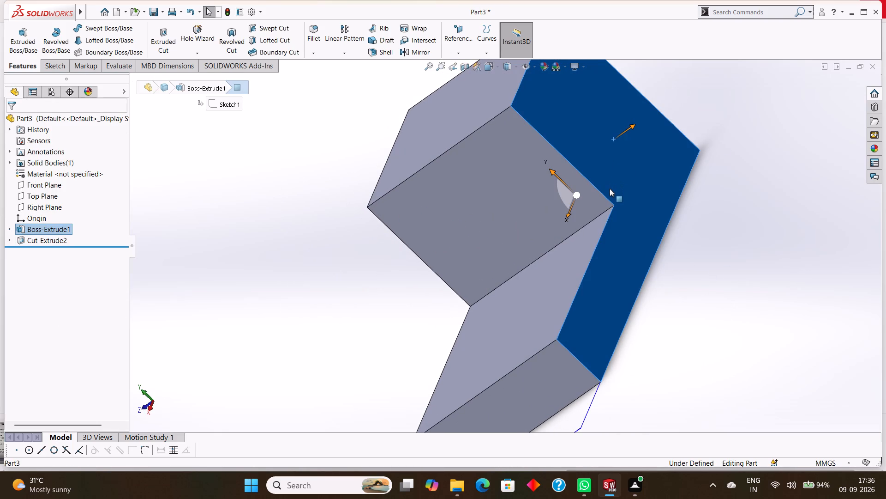
pyautogui.hotkey('ctrl', '8')
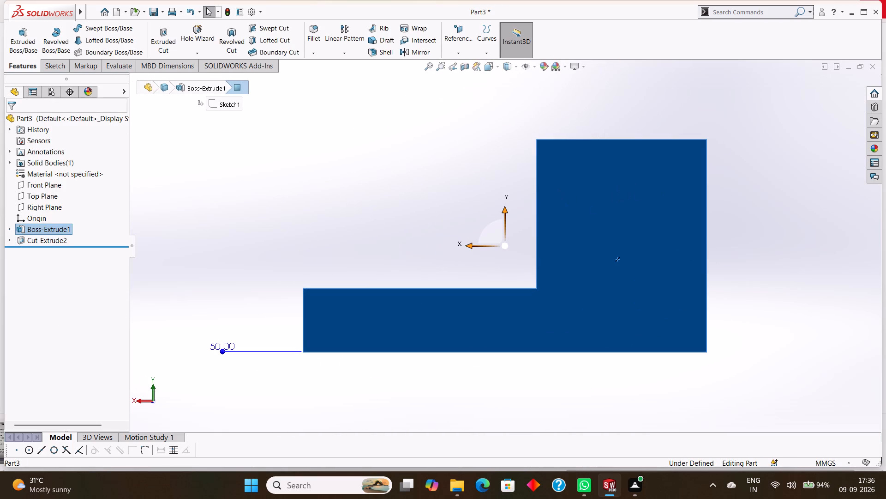
pyautogui.click(52, 62)
pyautogui.click(116, 29)
pyautogui.click(122, 40)
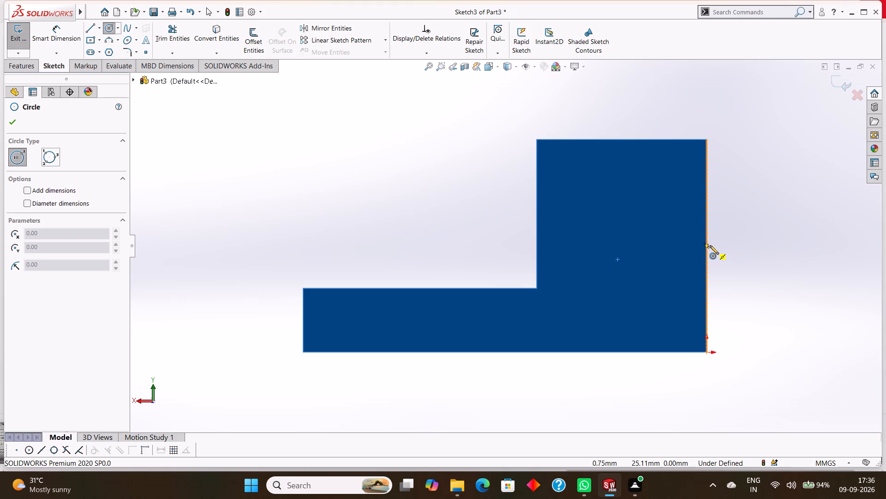
pyautogui.click(624, 247)
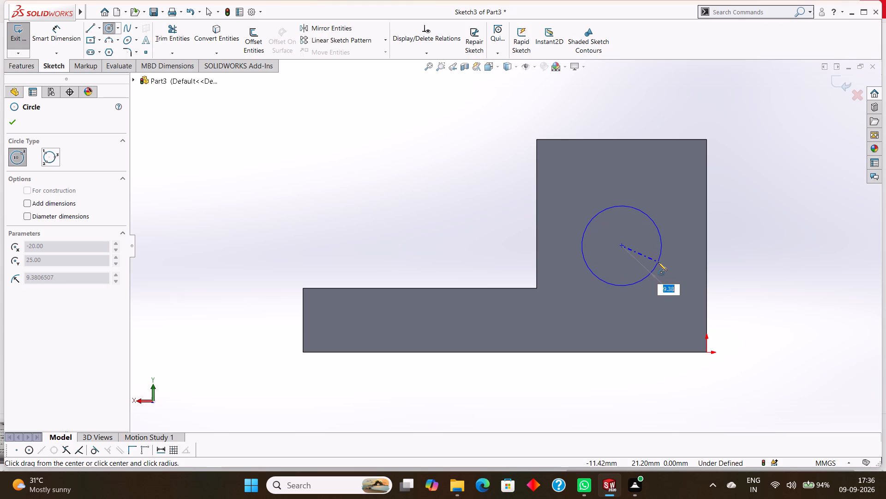
pyautogui.write('7.5')
pyautogui.press('Return')
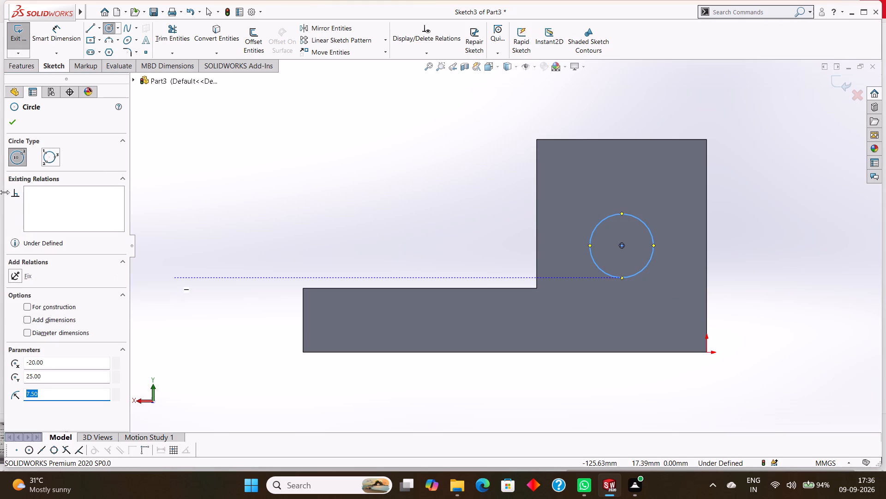
pyautogui.click(12, 124)
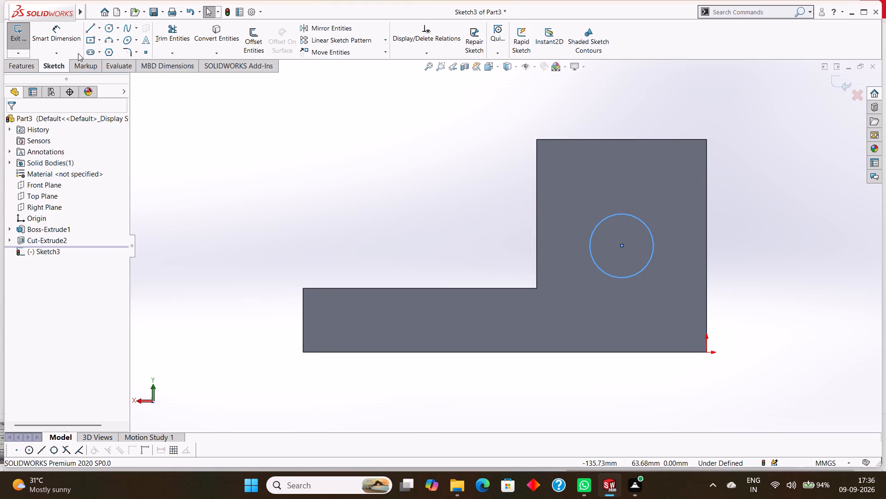
# Cut-extrude the back-face circle into the block with a Blind depth of 10 mm.
pyautogui.click(24, 64)
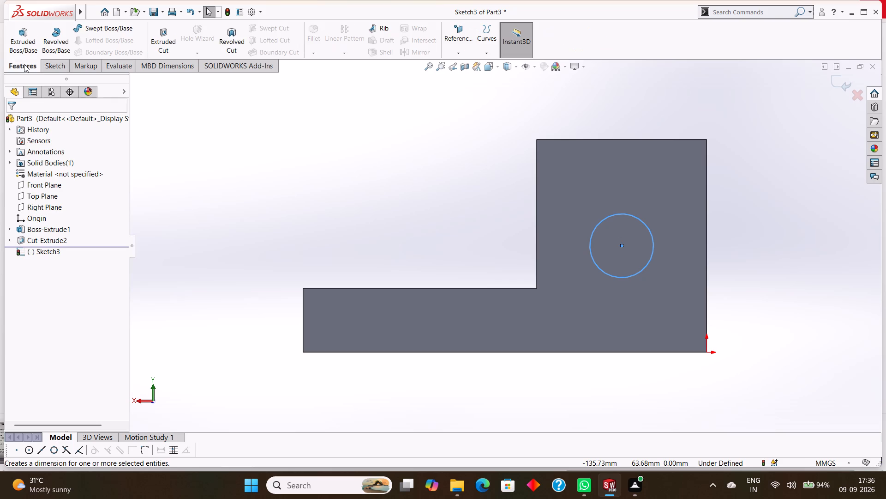
pyautogui.click(160, 37)
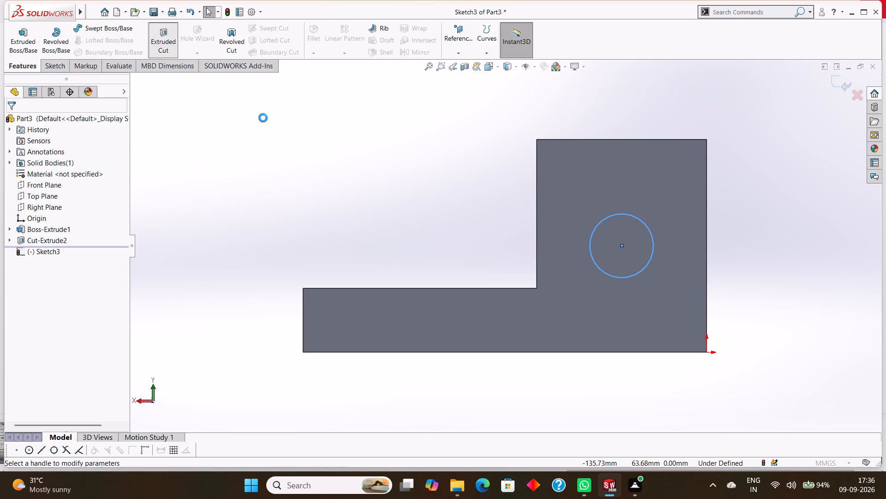
pyautogui.moveTo(365, 130); pyautogui.dragTo(348, 211, button='middle')
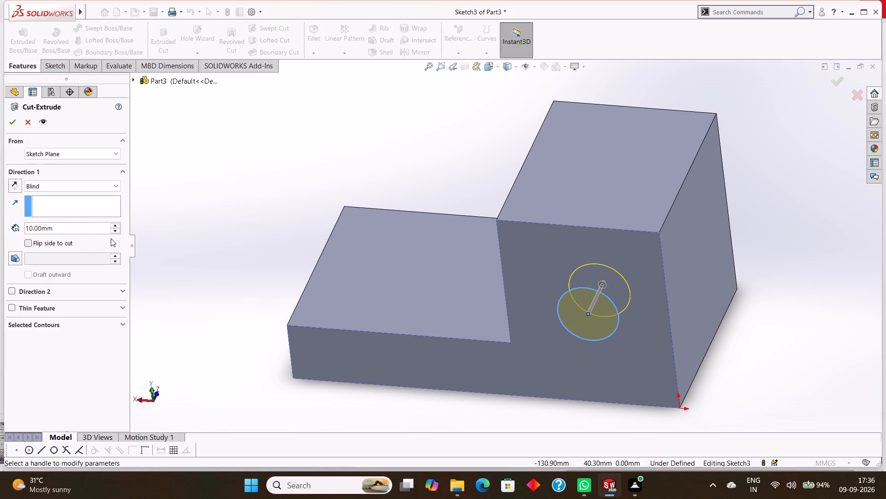
pyautogui.click(14, 120)
pyautogui.click(218, 133)
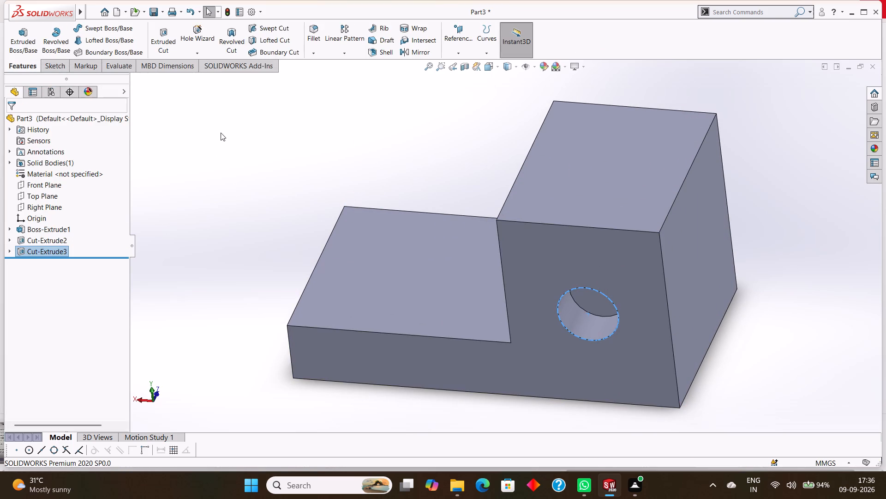
# Select the top face of the block's tall section and view it straight on.
pyautogui.moveTo(221, 133); pyautogui.dragTo(295, 176, button='middle')
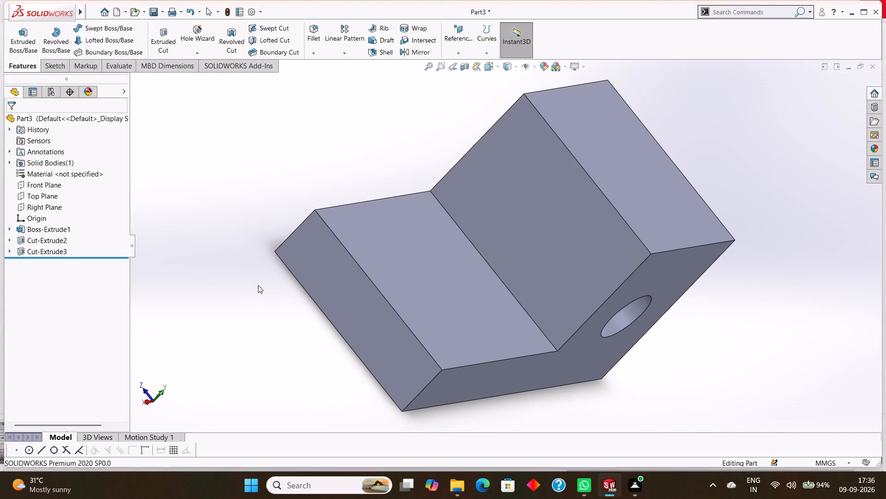
pyautogui.click(611, 154)
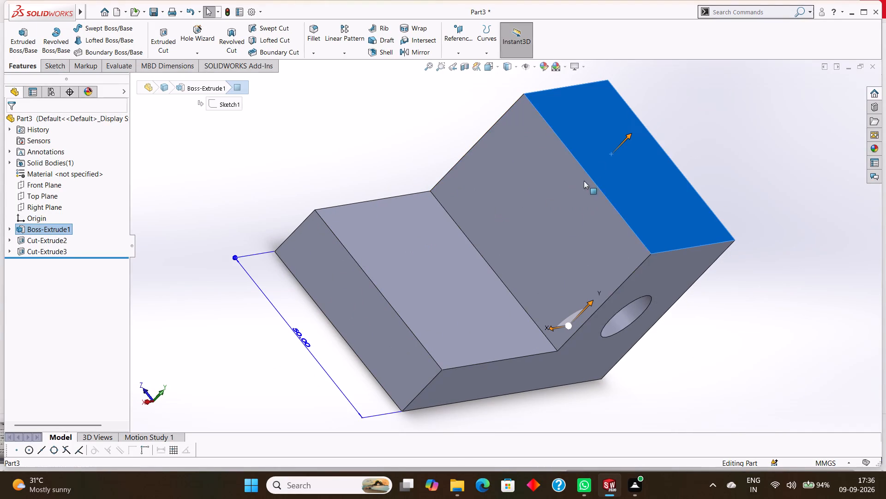
pyautogui.hotkey('ctrl', '8')
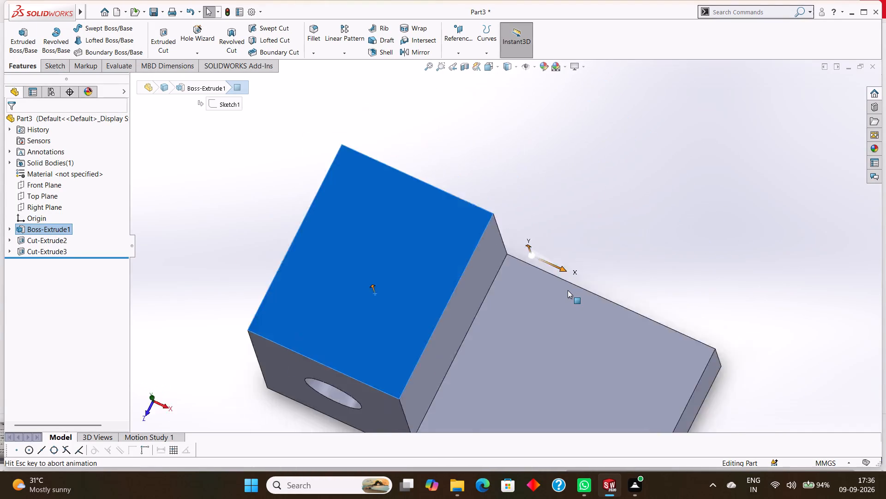
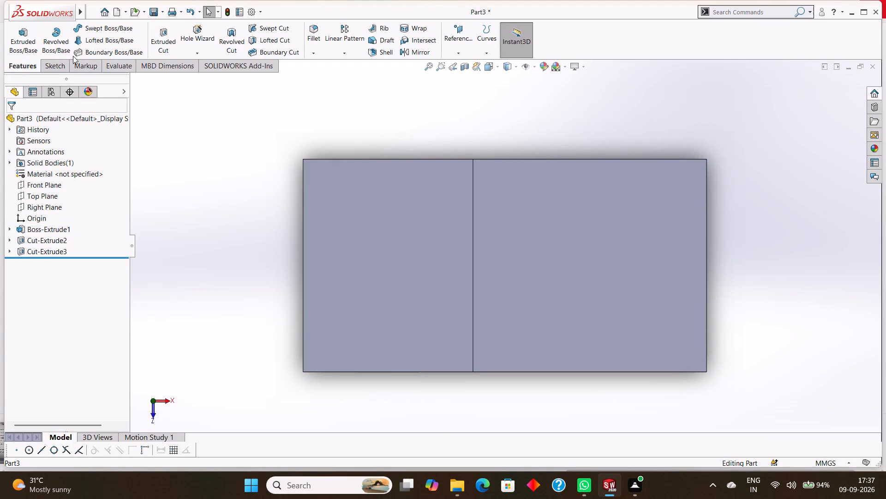
# Sketch a 10 by 10 mm centre rectangle on the tall section's top face, centred on the midpoint of its inner edge.
pyautogui.click(59, 64)
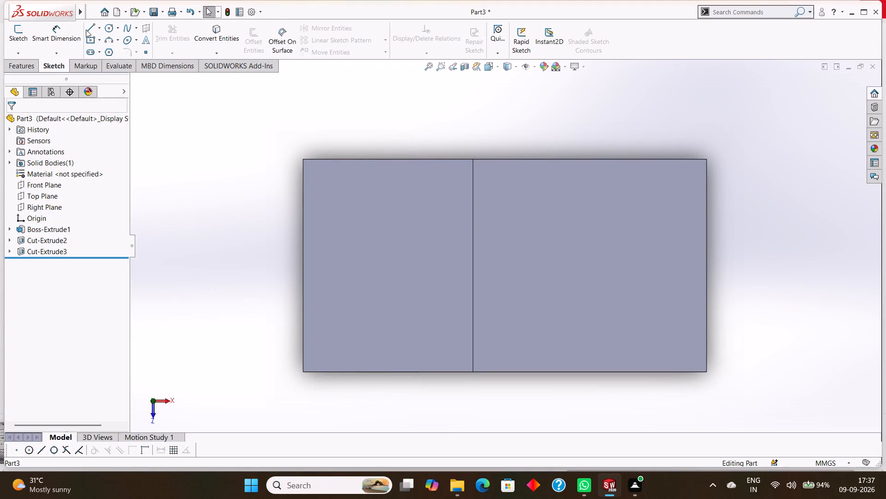
pyautogui.click(89, 37)
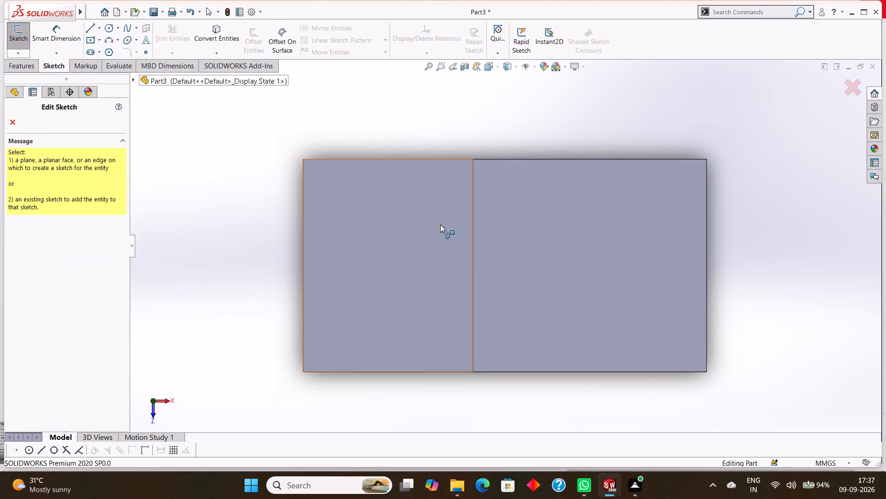
pyautogui.click(447, 245)
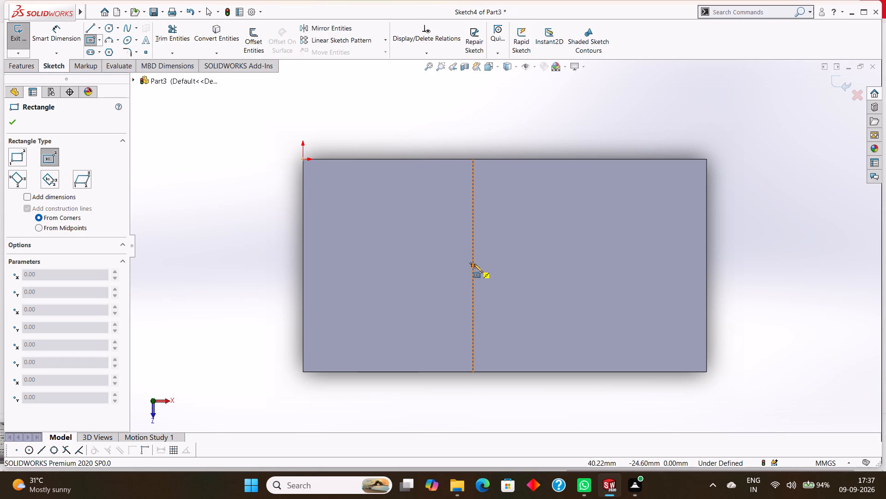
pyautogui.click(472, 267)
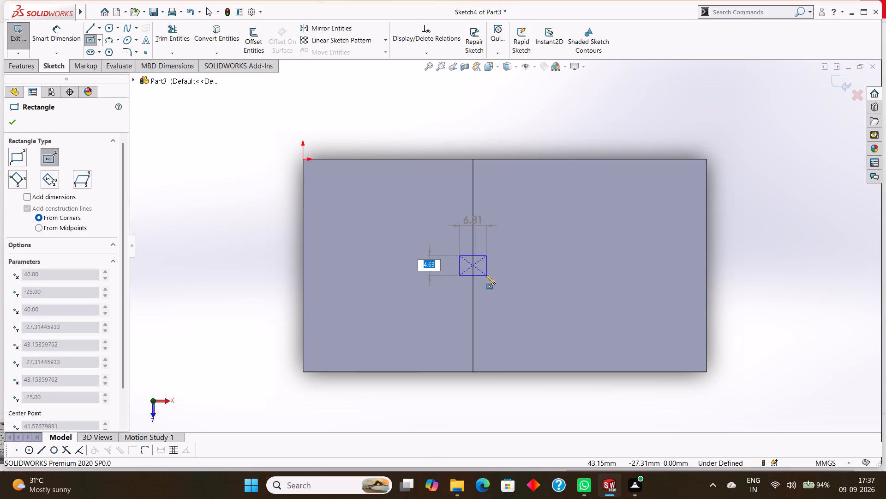
pyautogui.press('1')
pyautogui.press('0')
pyautogui.press('Return')
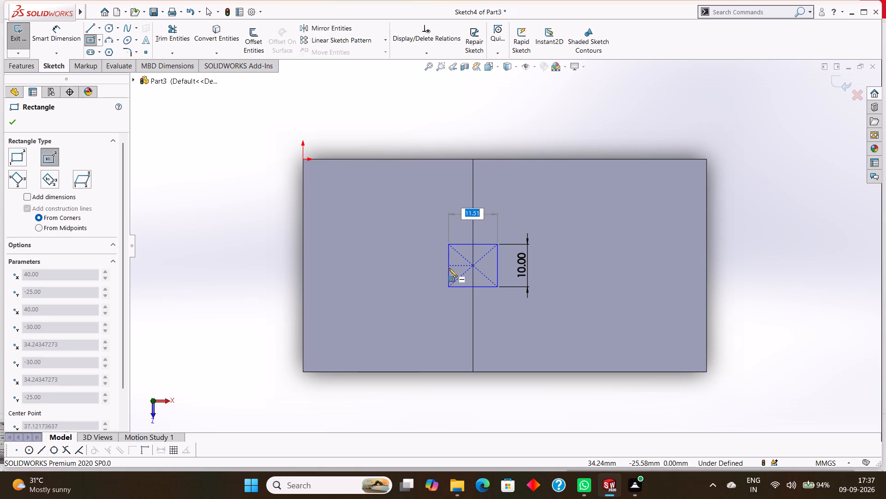
pyautogui.write('10')
pyautogui.press('Return')
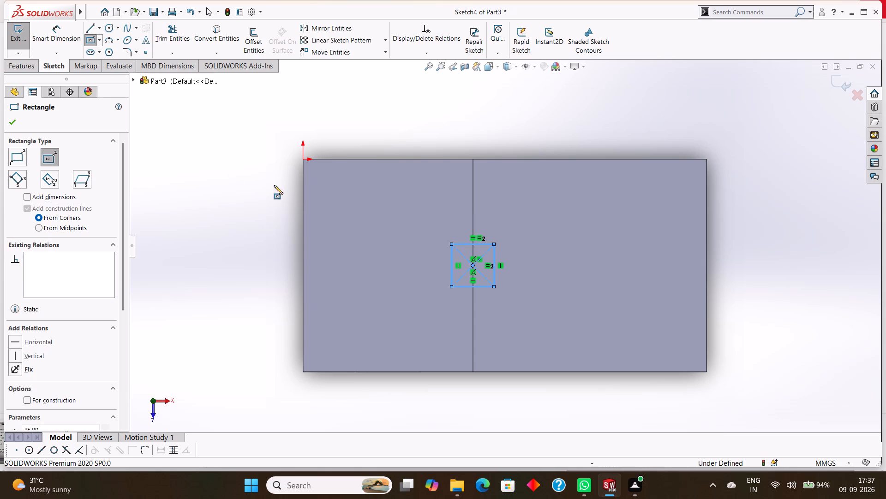
pyautogui.click(16, 125)
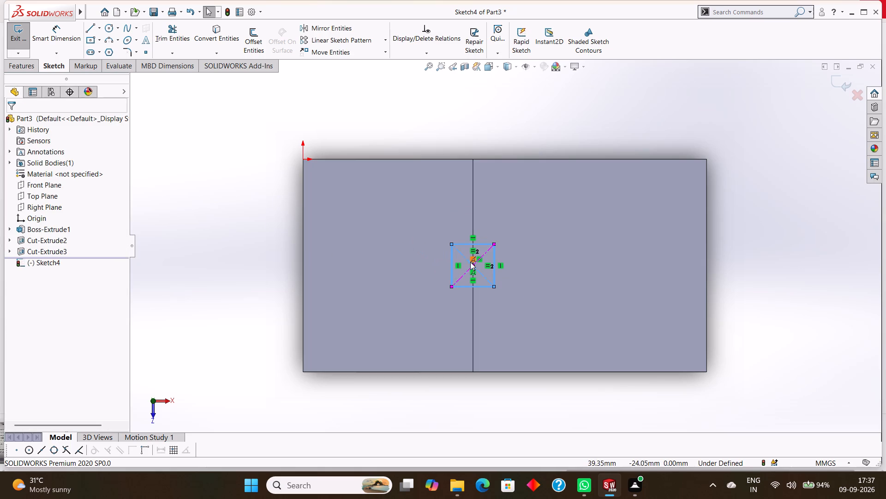
# Delete the three sketch relations at the square's centre point.
pyautogui.scroll(-3, 471, 268)
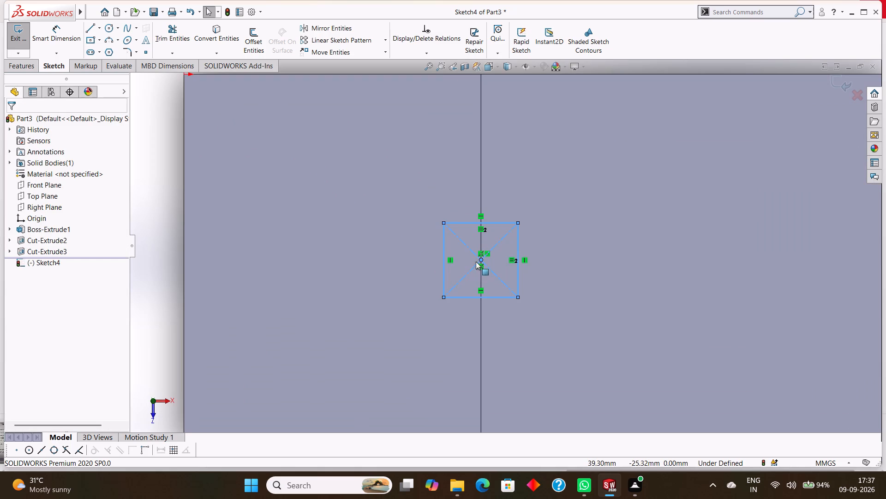
pyautogui.rightClick(482, 251)
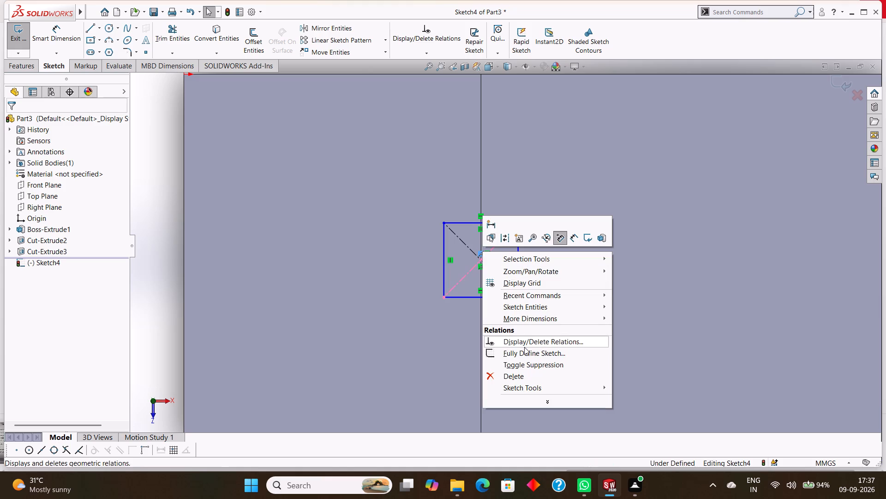
pyautogui.click(520, 374)
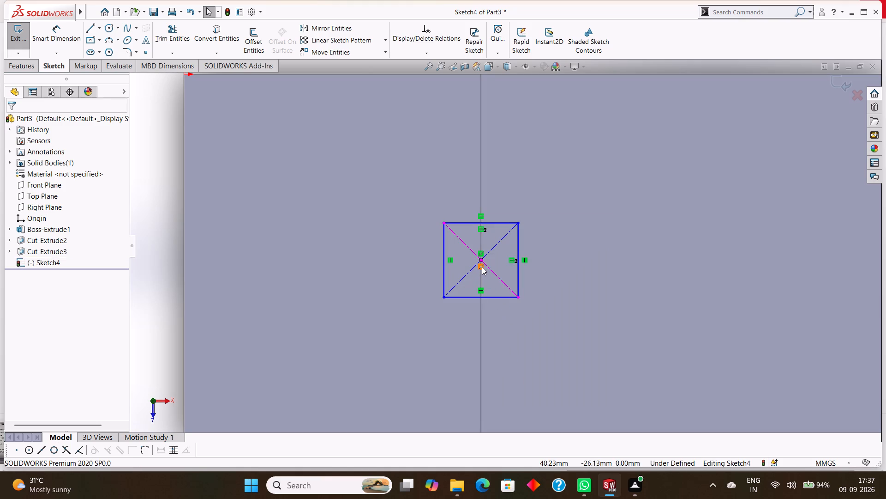
pyautogui.rightClick(482, 267)
pyautogui.click(521, 391)
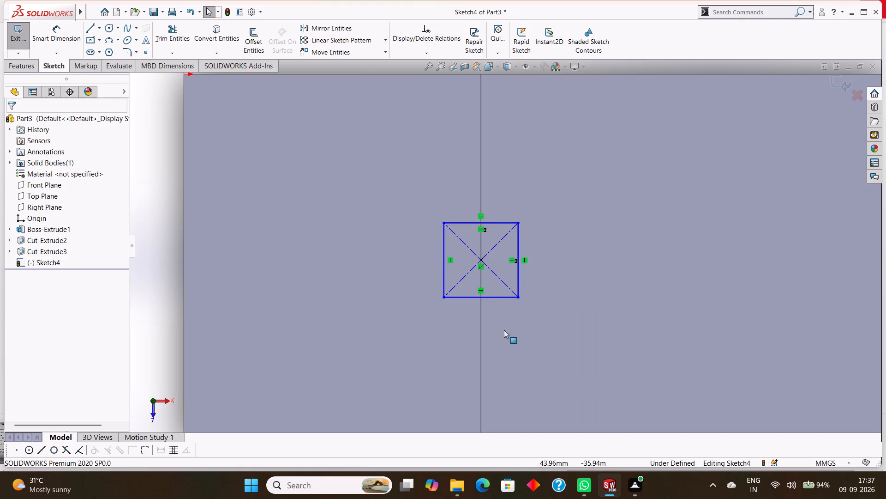
pyautogui.scroll(-5, 488, 266)
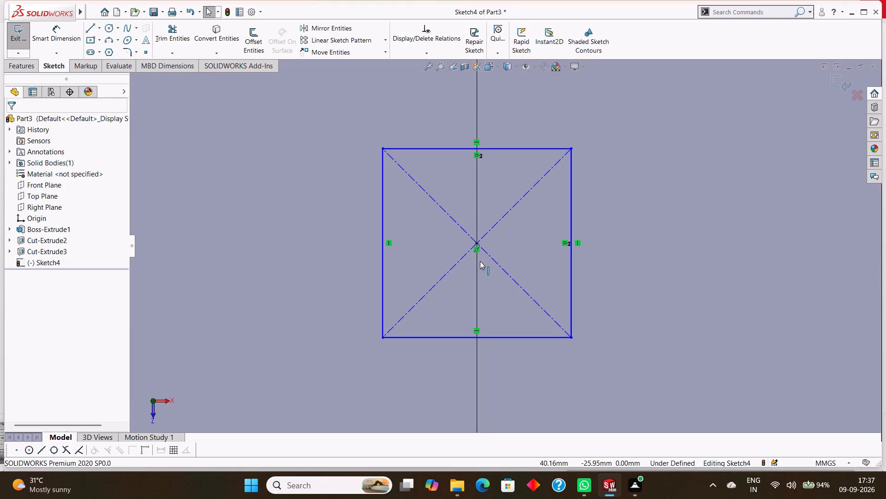
pyautogui.scroll(-10, 479, 249)
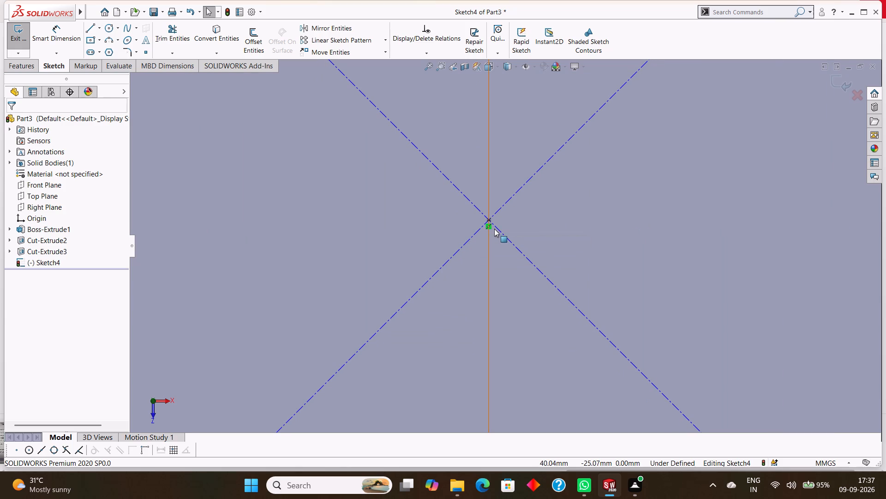
pyautogui.rightClick(489, 225)
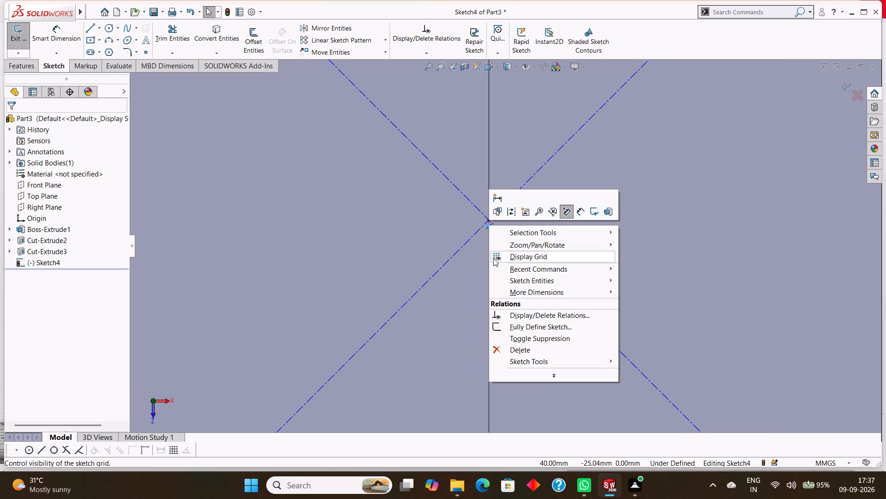
pyautogui.click(523, 350)
pyautogui.scroll(11, 556, 273)
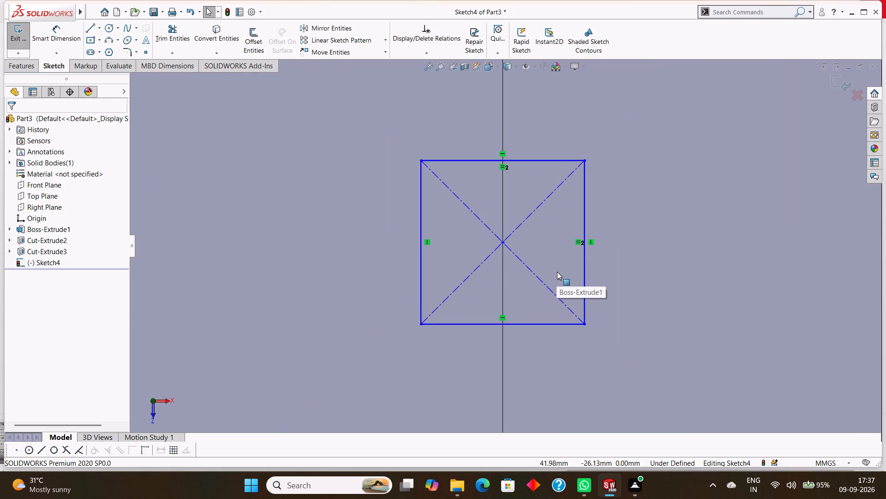
pyautogui.scroll(4, 557, 272)
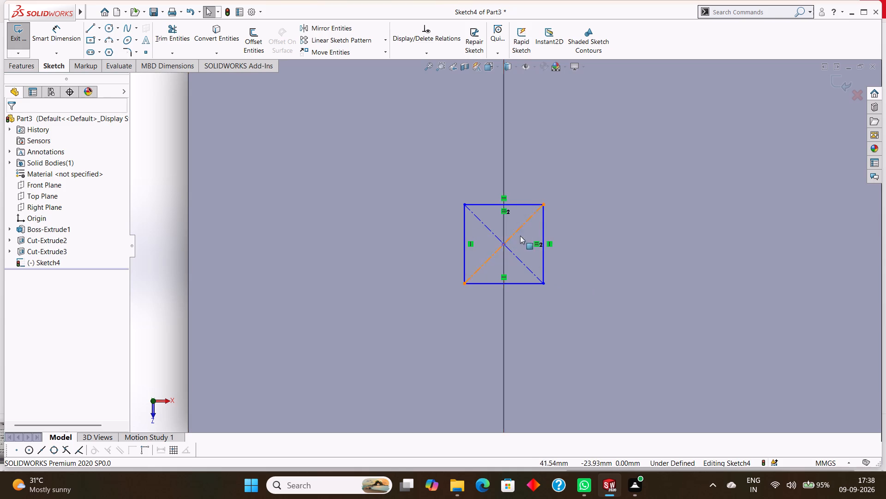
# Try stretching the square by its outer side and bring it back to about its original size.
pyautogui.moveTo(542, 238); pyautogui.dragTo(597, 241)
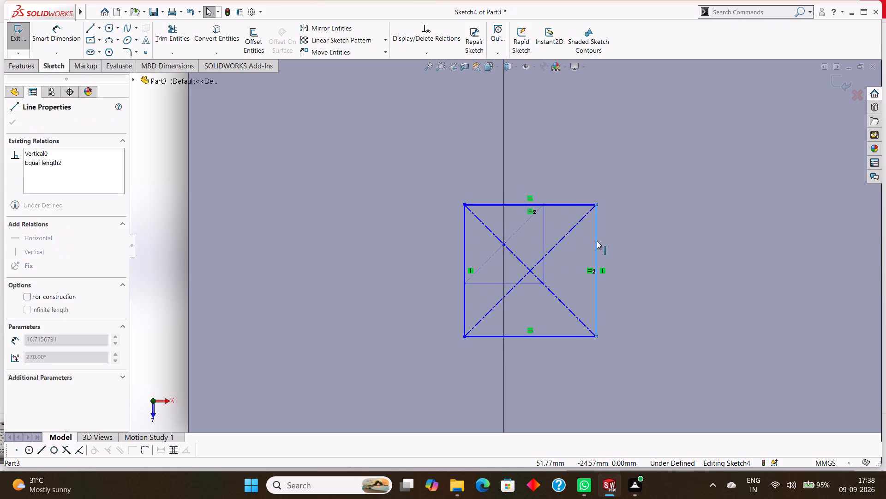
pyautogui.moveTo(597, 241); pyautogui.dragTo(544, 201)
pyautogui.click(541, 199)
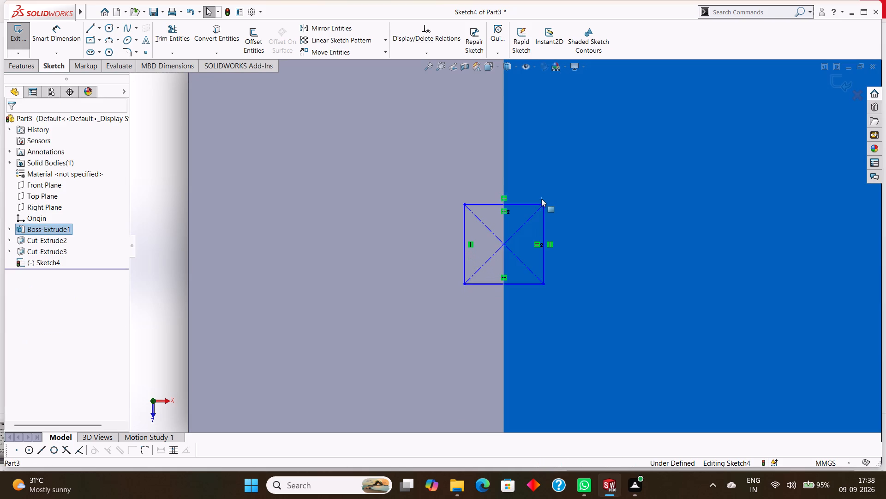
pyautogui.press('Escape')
# Make the square's side lying over the tall section collinear with the top face's inner edge.
pyautogui.scroll(-1, 513, 279)
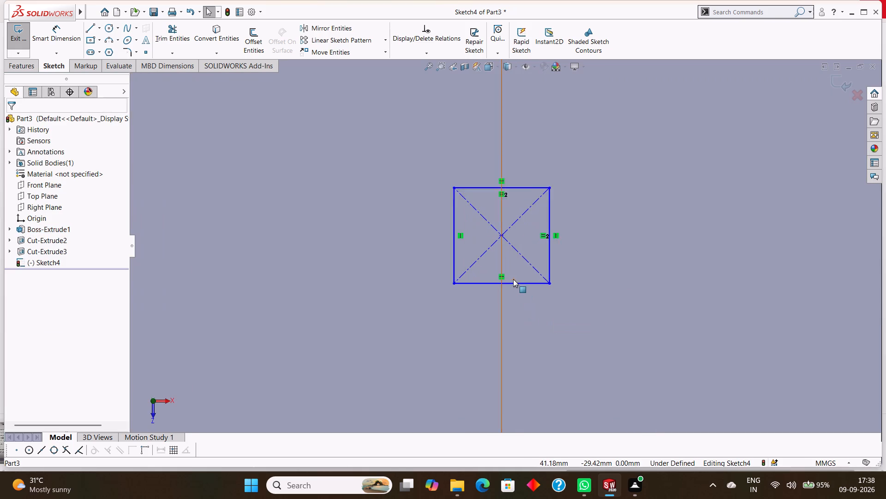
pyautogui.scroll(-2, 513, 279)
pyautogui.scroll(5, 513, 279)
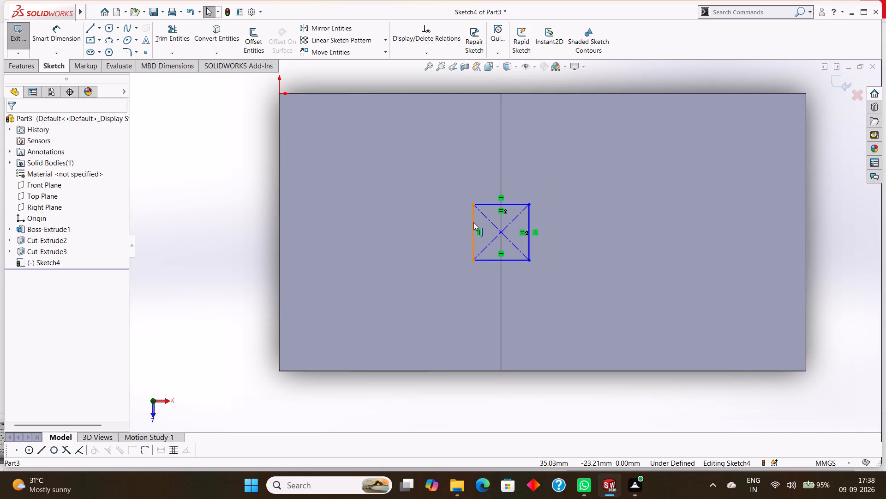
pyautogui.click(472, 219)
pyautogui.press('Escape')
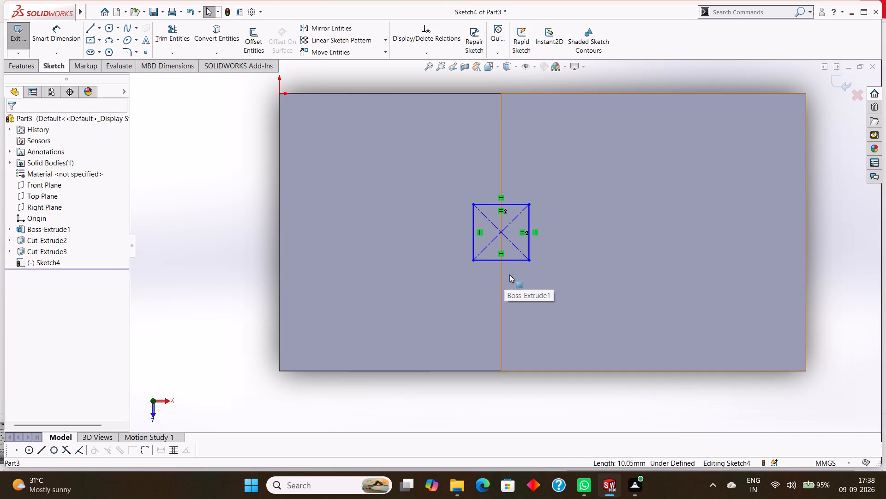
pyautogui.press('Escape')
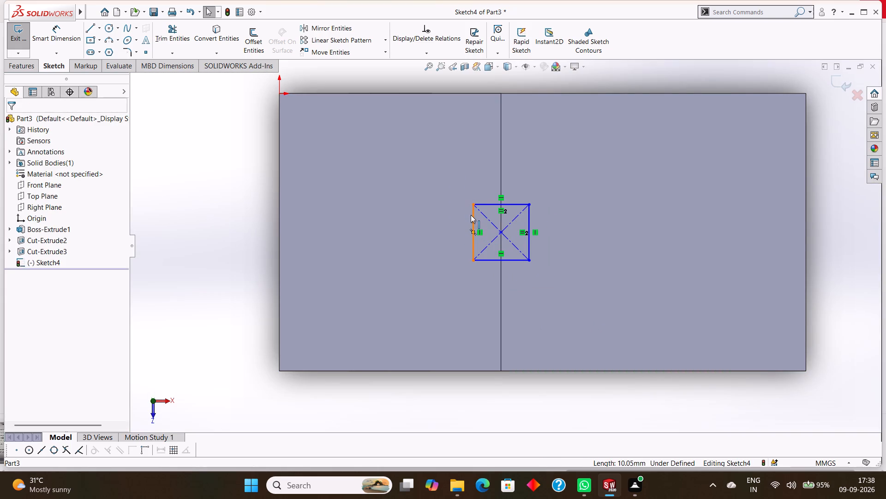
pyautogui.click(472, 217)
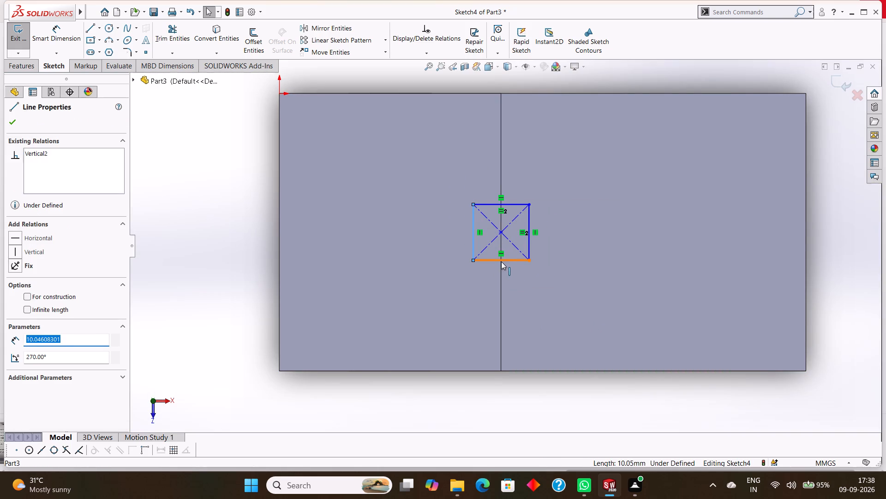
pyautogui.keyDown('ctrl'); pyautogui.click(501, 268); pyautogui.keyUp('ctrl')
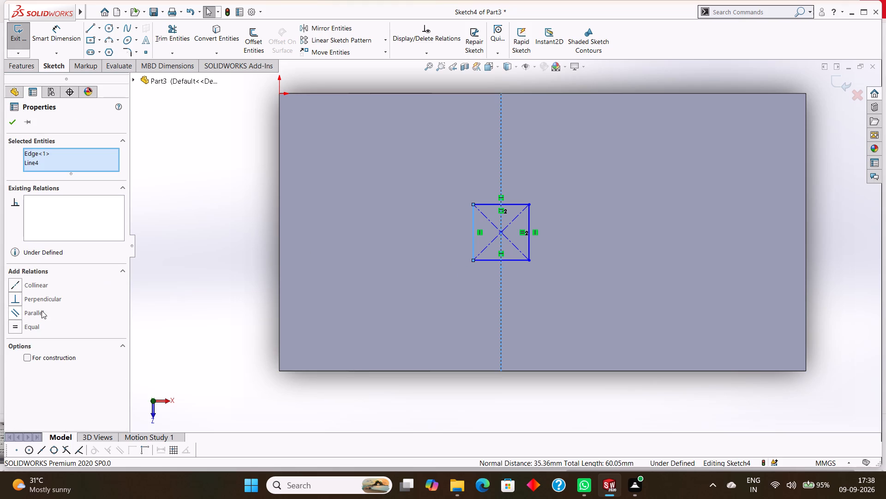
pyautogui.click(41, 283)
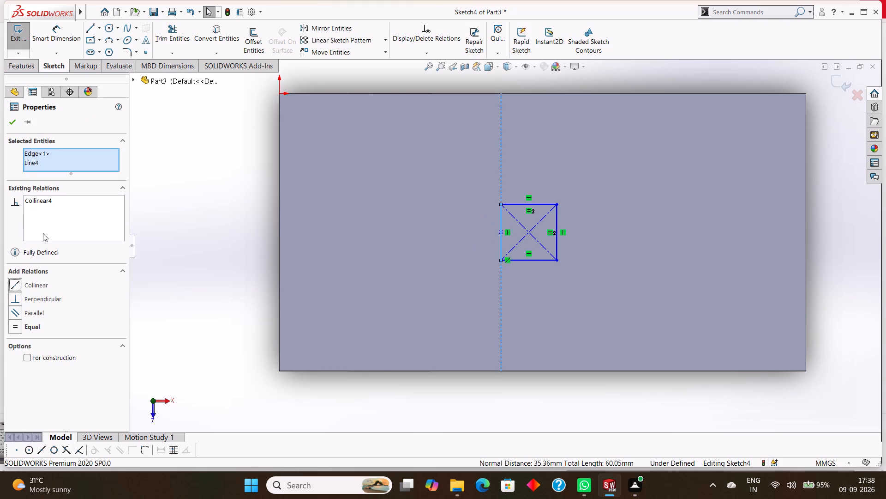
pyautogui.click(11, 123)
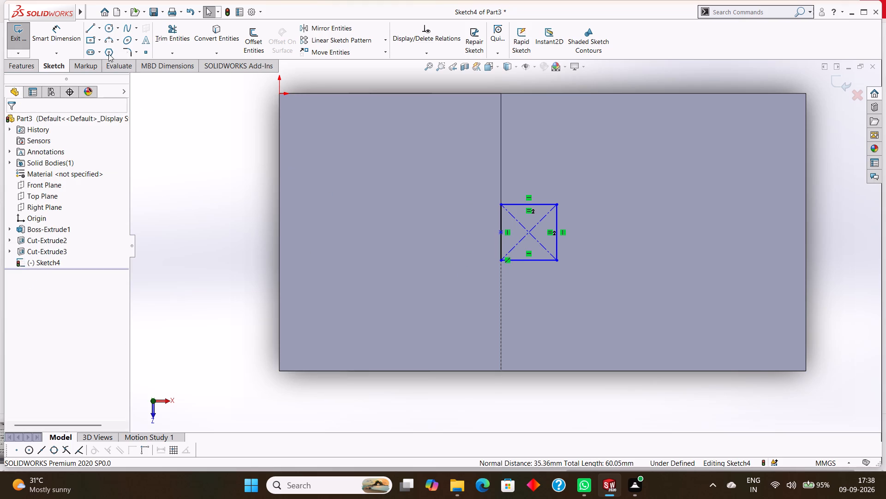
# Dimension the width of the square at 10 mm.
pyautogui.click(68, 24)
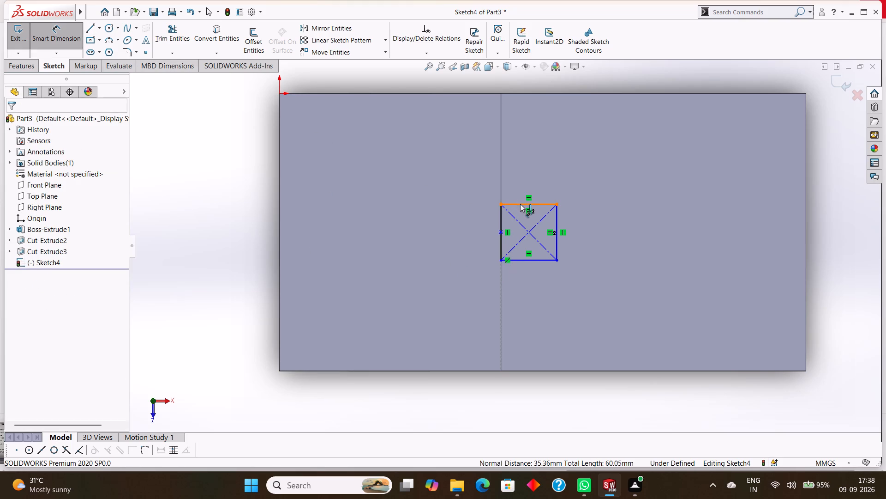
pyautogui.click(520, 204)
pyautogui.click(529, 177)
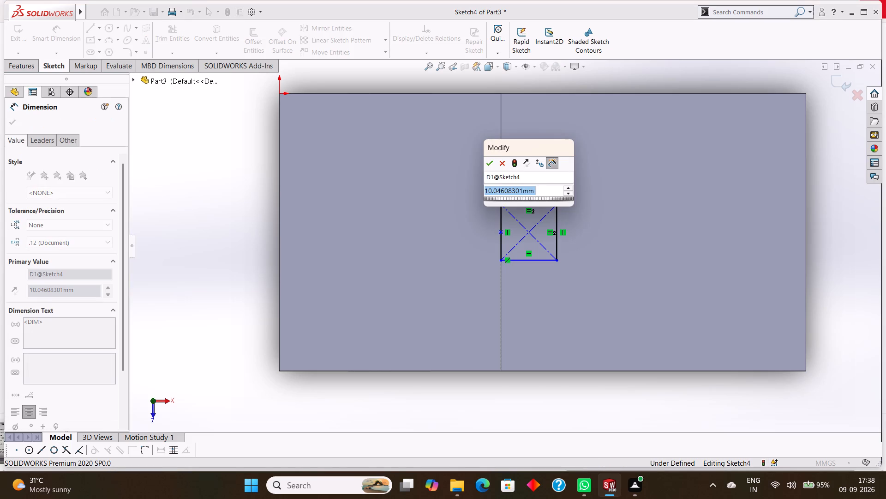
pyautogui.write('10')
pyautogui.press('Return')
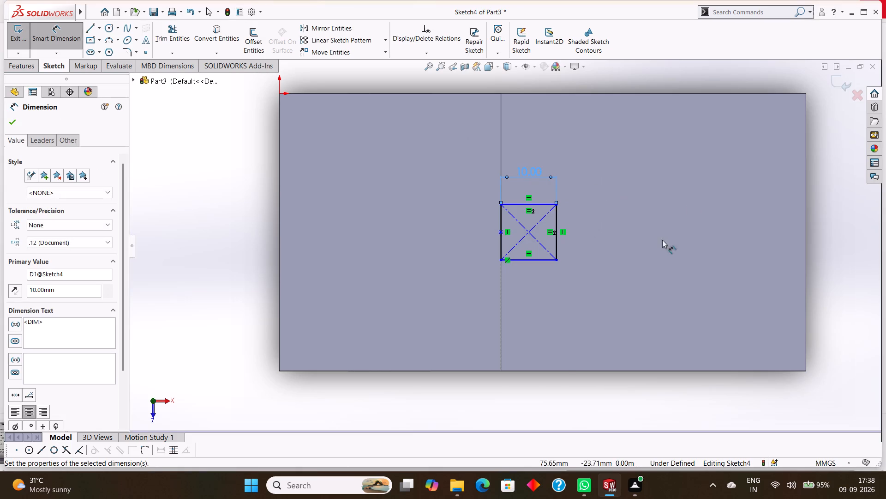
pyautogui.click(7, 127)
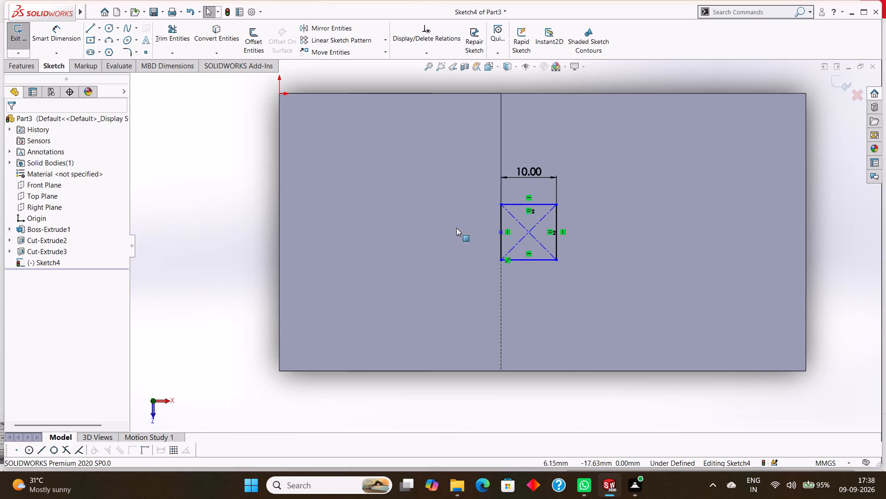
# Start extruding the square downward along the tall section's inner wall, trying blind depths of 20, 30 and 40 mm.
pyautogui.moveTo(653, 391); pyautogui.dragTo(645, 245, button='middle')
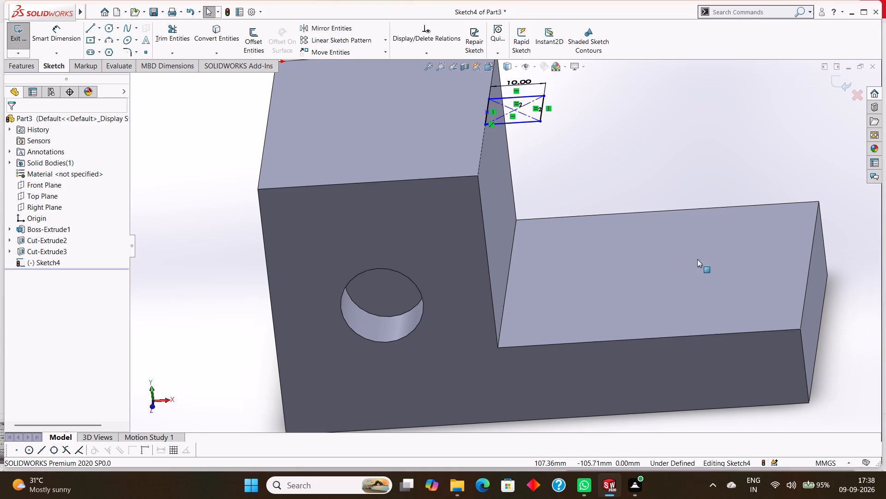
pyautogui.click(33, 65)
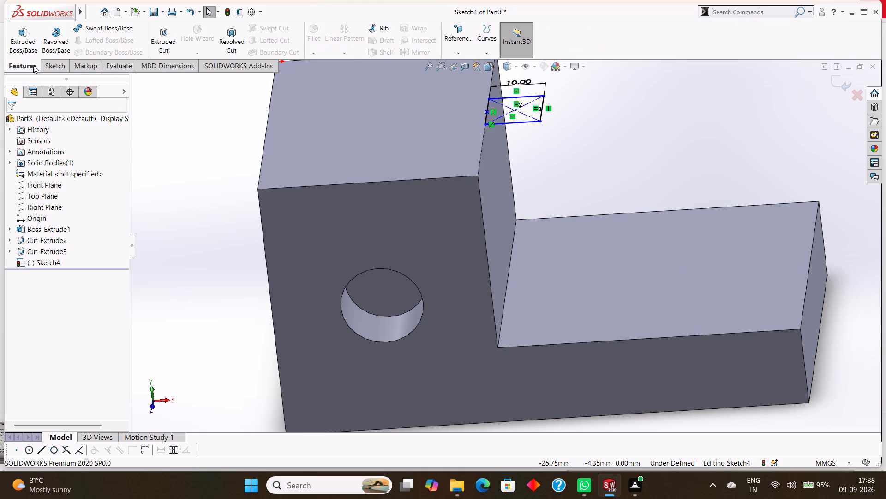
pyautogui.click(27, 43)
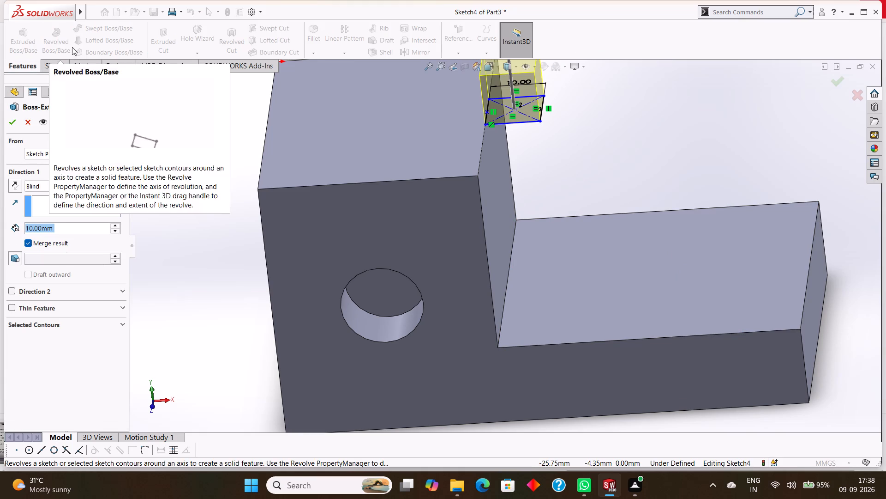
pyautogui.click(14, 186)
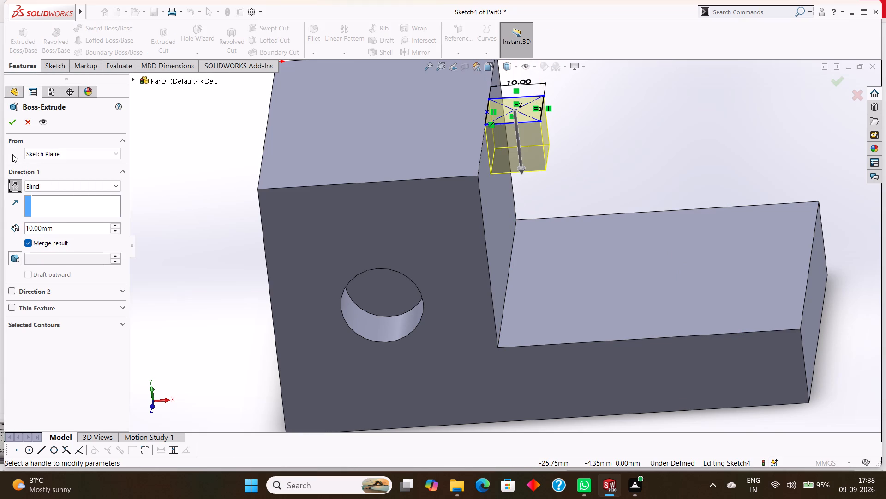
pyautogui.moveTo(58, 227); pyautogui.dragTo(0, 231)
pyautogui.write('20')
pyautogui.press('Return')
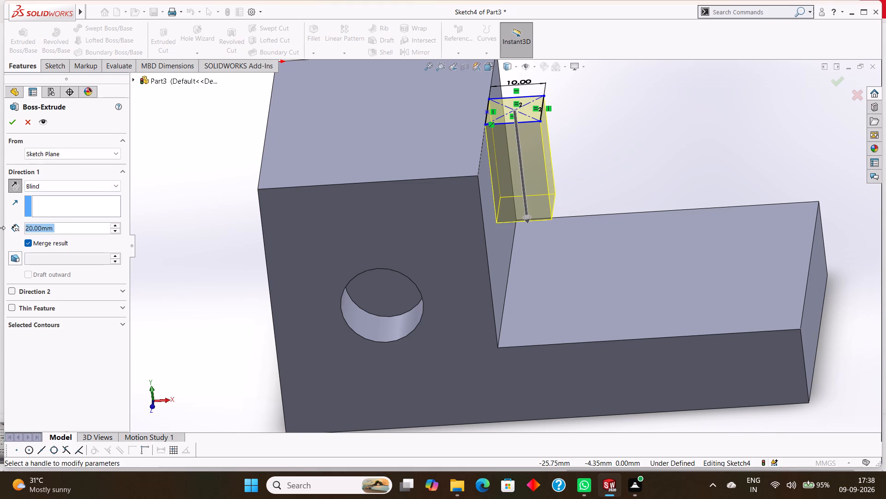
pyautogui.write('30')
pyautogui.press('Return')
pyautogui.write('40')
pyautogui.press('Return')
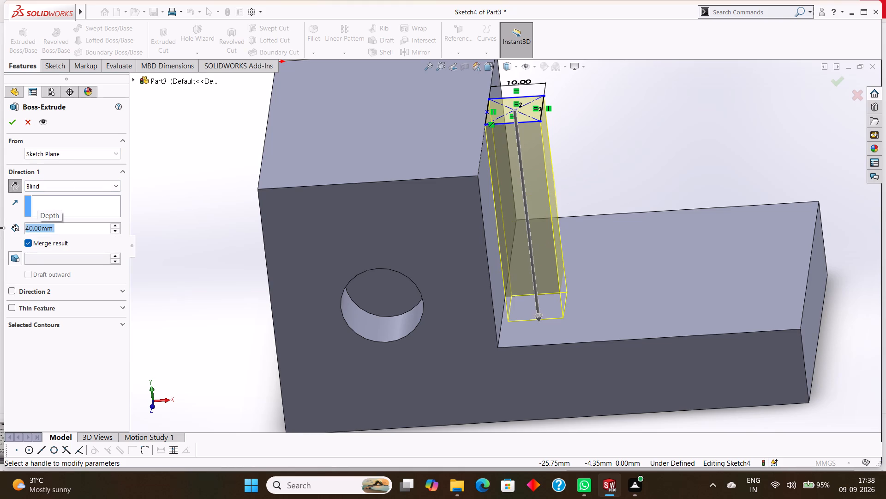
# Set the boss extrusion's depth to 35 mm and finish it against the tall section's inner wall.
pyautogui.moveTo(606, 430); pyautogui.dragTo(574, 315, button='middle')
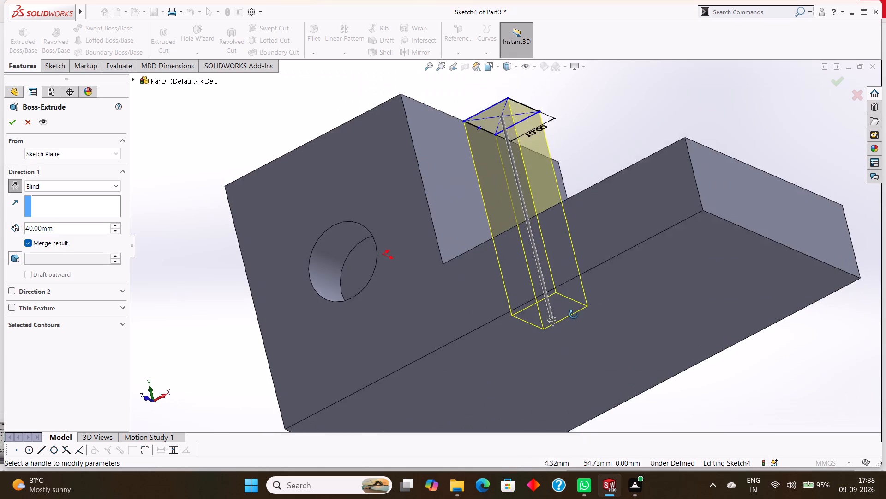
pyautogui.moveTo(574, 315); pyautogui.dragTo(611, 376, button='middle')
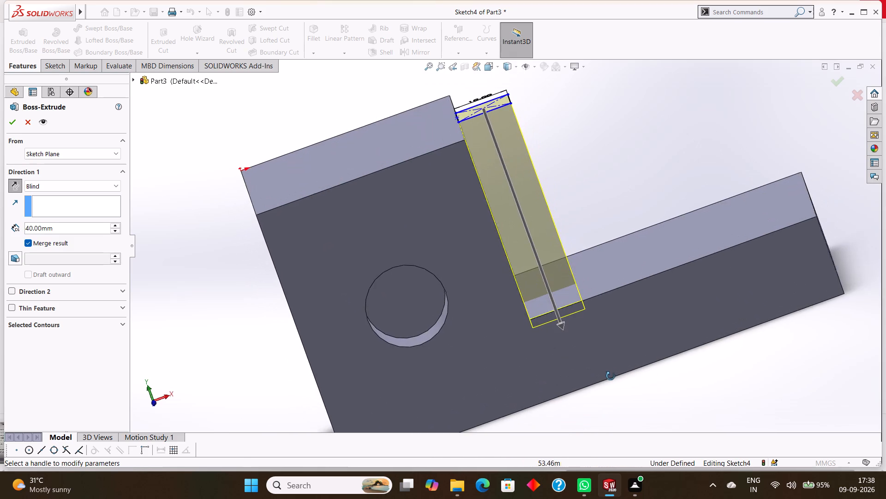
pyautogui.moveTo(611, 376); pyautogui.dragTo(608, 370, button='middle')
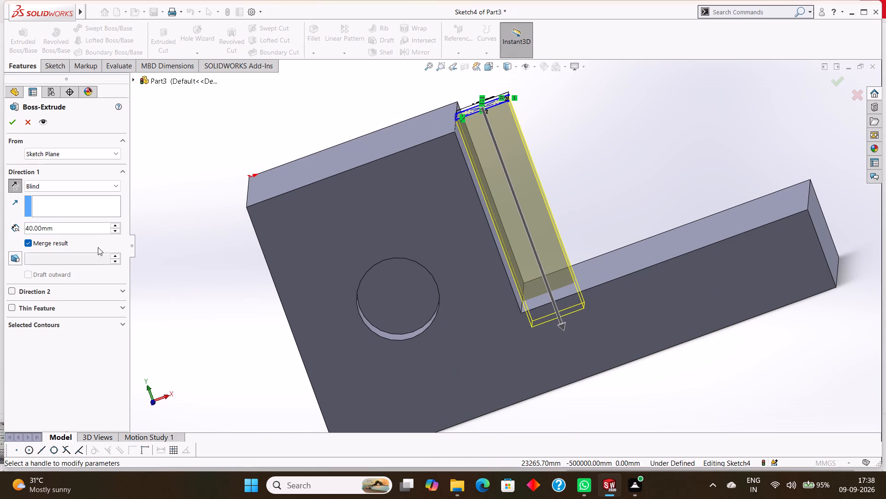
pyautogui.click(84, 226)
pyautogui.write('35')
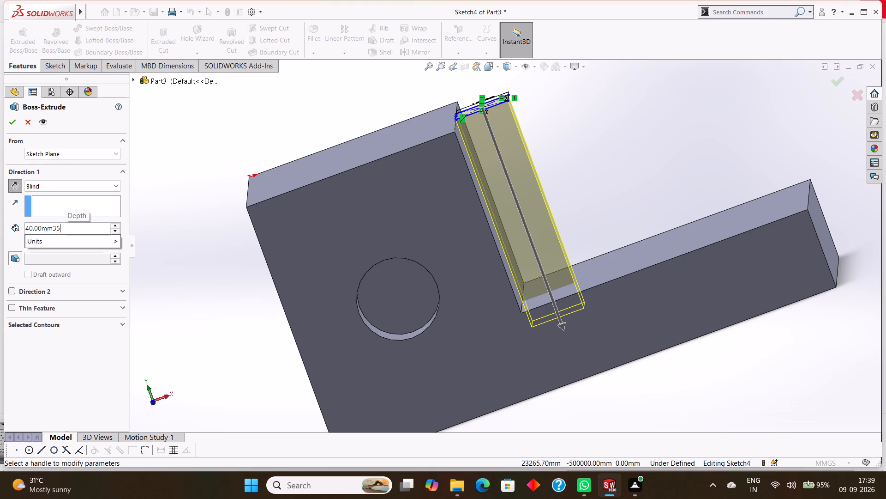
pyautogui.press('Return')
pyautogui.scroll(-2, 64, 224)
pyautogui.scroll(1, 64, 224)
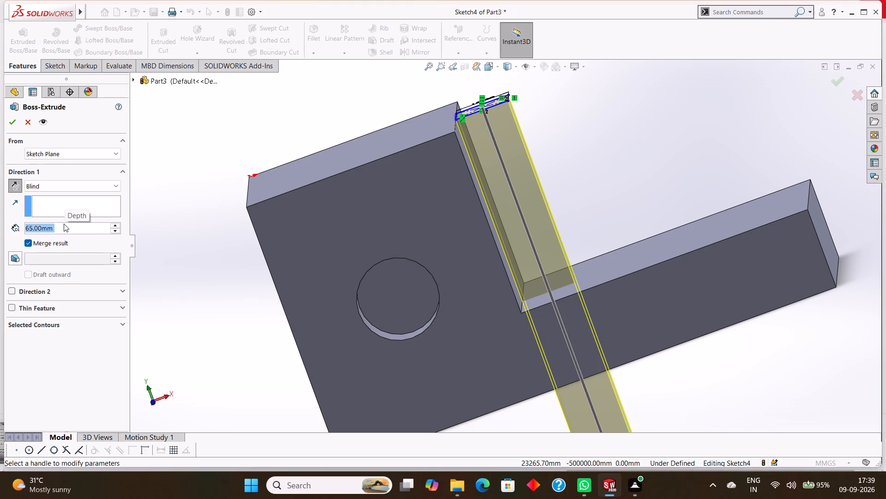
pyautogui.scroll(4, 64, 224)
pyautogui.press('BackSpace')
pyautogui.write('35')
pyautogui.press('Return')
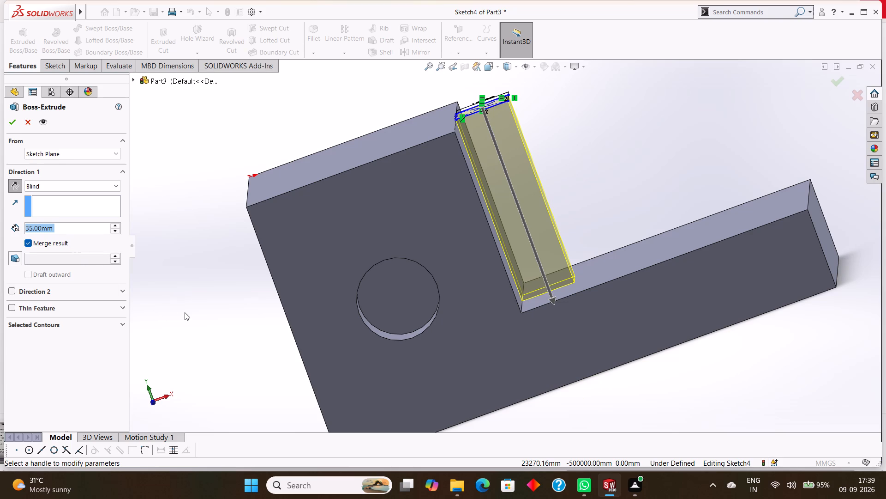
pyautogui.click(13, 123)
pyautogui.click(662, 179)
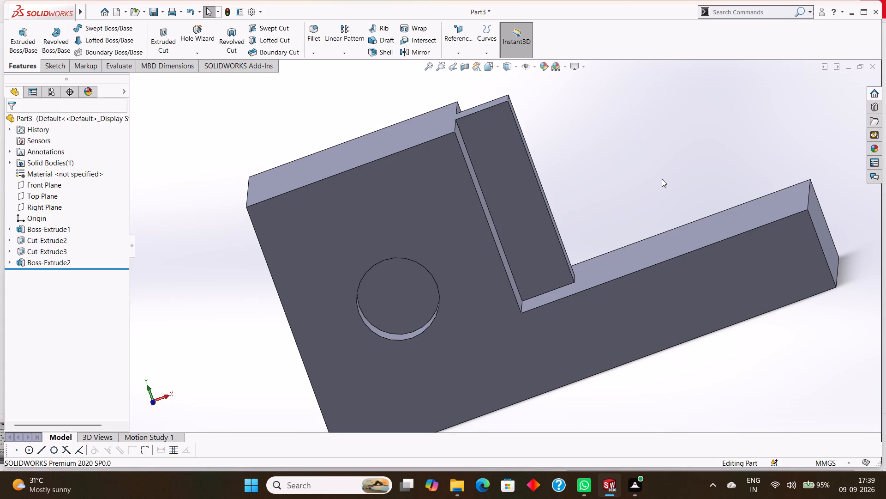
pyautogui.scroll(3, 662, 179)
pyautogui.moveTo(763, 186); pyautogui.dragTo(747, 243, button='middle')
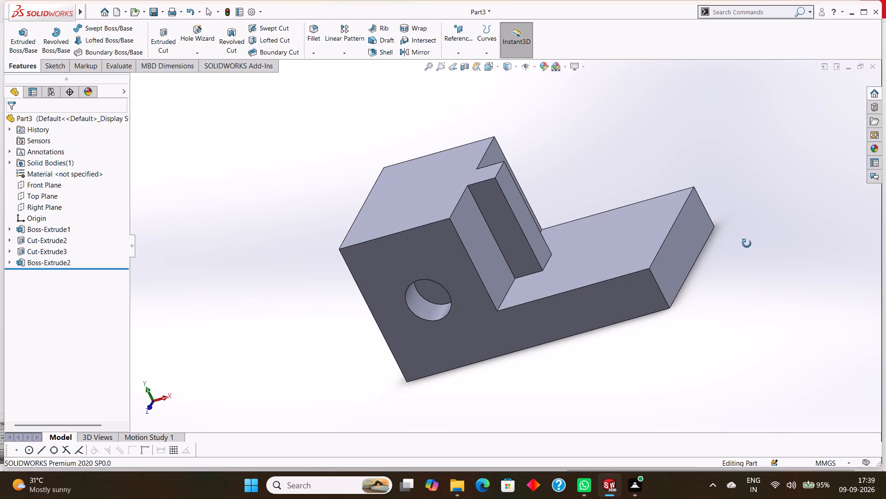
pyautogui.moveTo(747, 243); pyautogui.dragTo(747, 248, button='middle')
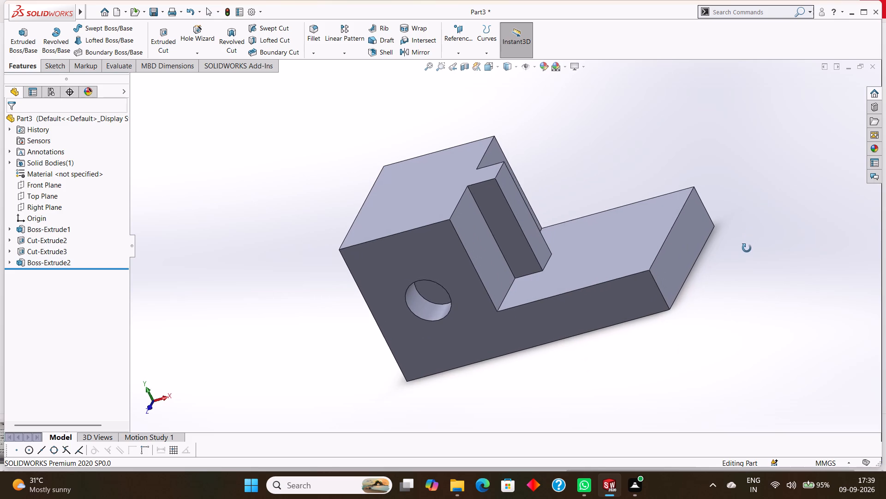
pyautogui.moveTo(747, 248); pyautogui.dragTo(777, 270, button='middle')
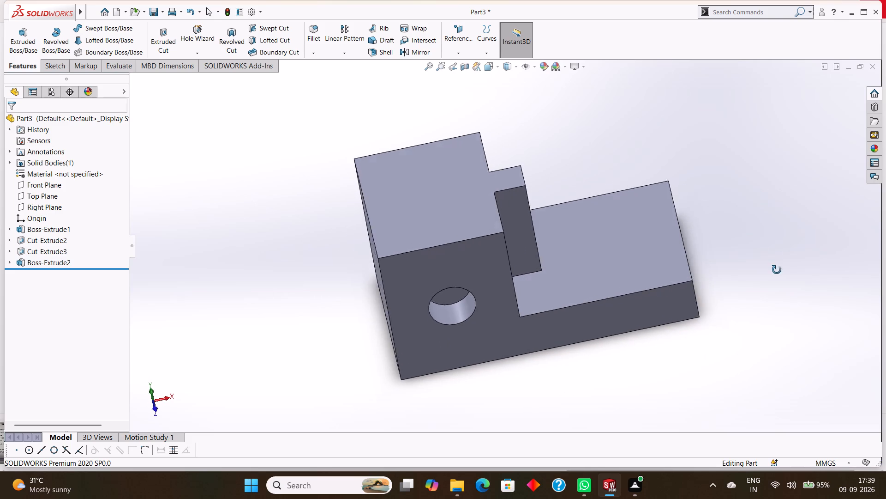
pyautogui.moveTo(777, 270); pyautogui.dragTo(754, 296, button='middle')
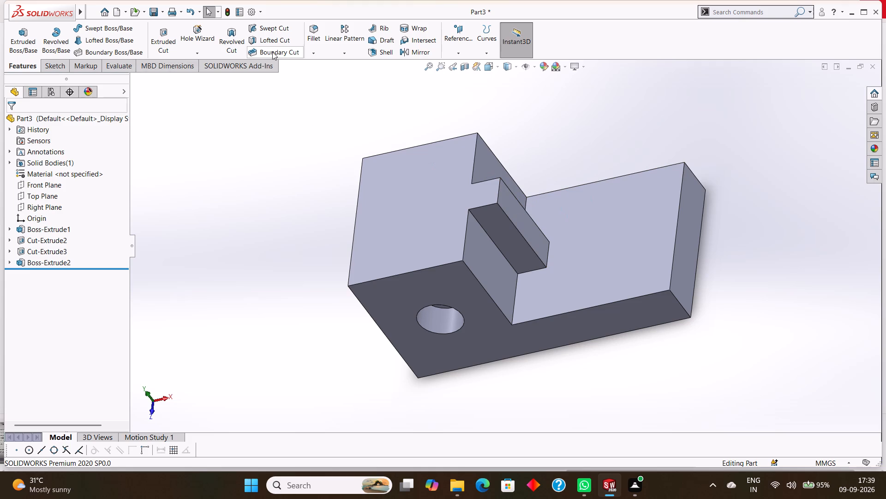
# Create a reference plane offset 25 mm from the Front Plane, through the middle of the block.
pyautogui.click(460, 56)
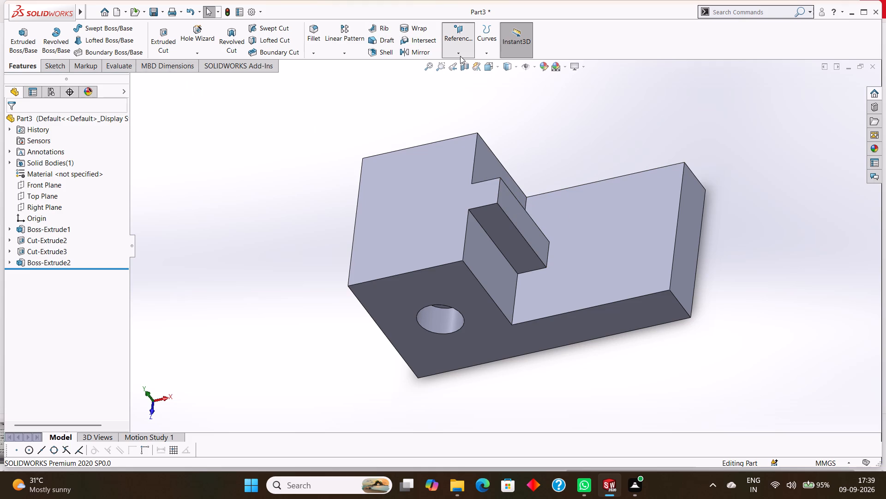
pyautogui.click(467, 65)
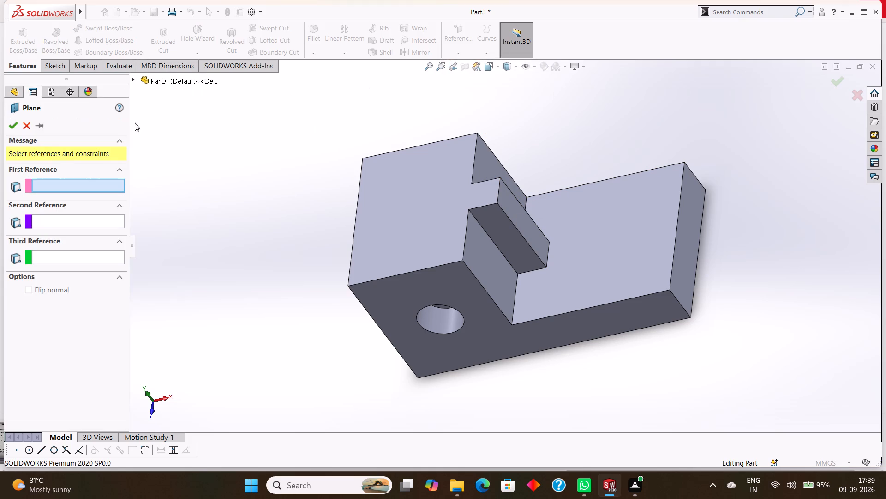
pyautogui.click(162, 81)
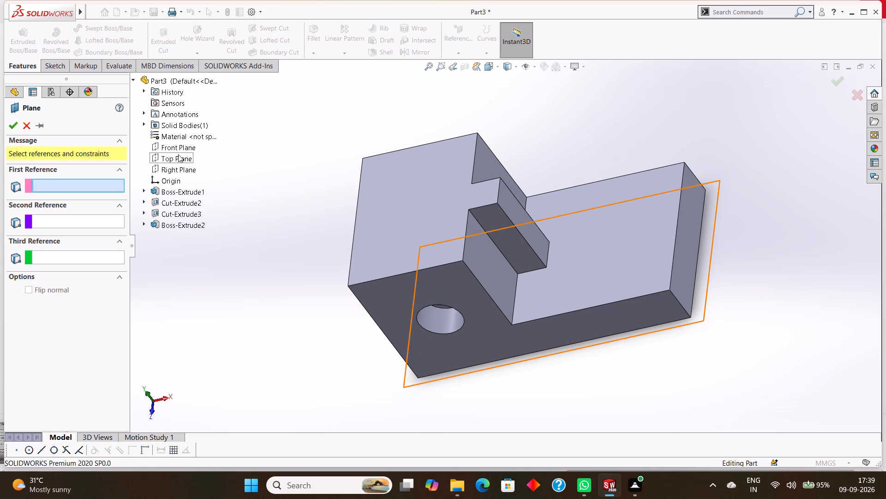
pyautogui.click(178, 148)
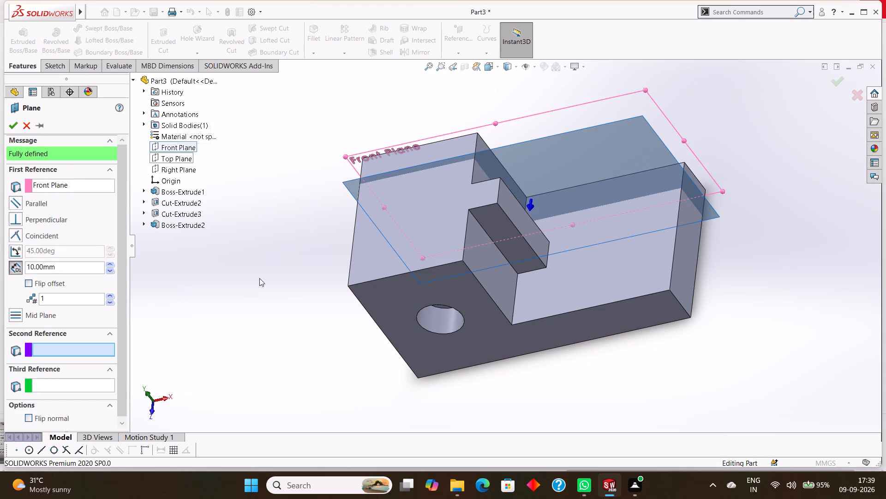
pyautogui.moveTo(256, 284); pyautogui.dragTo(296, 202, button='middle')
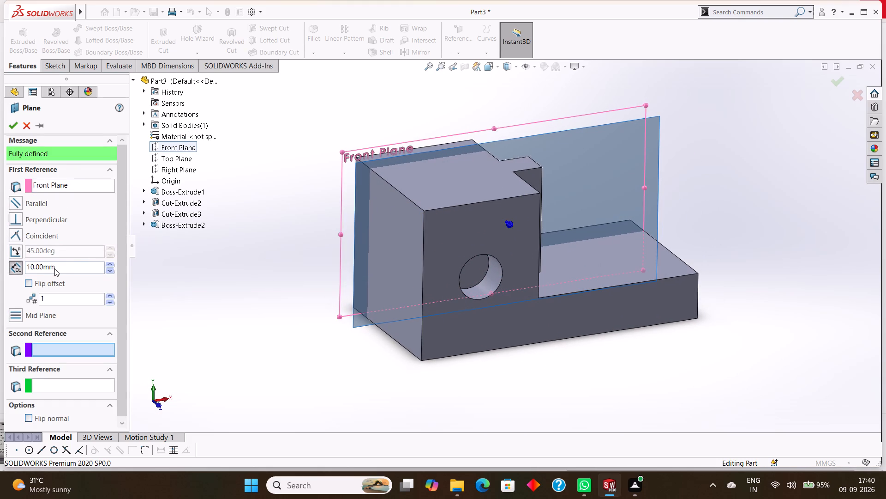
pyautogui.moveTo(68, 269); pyautogui.dragTo(12, 269)
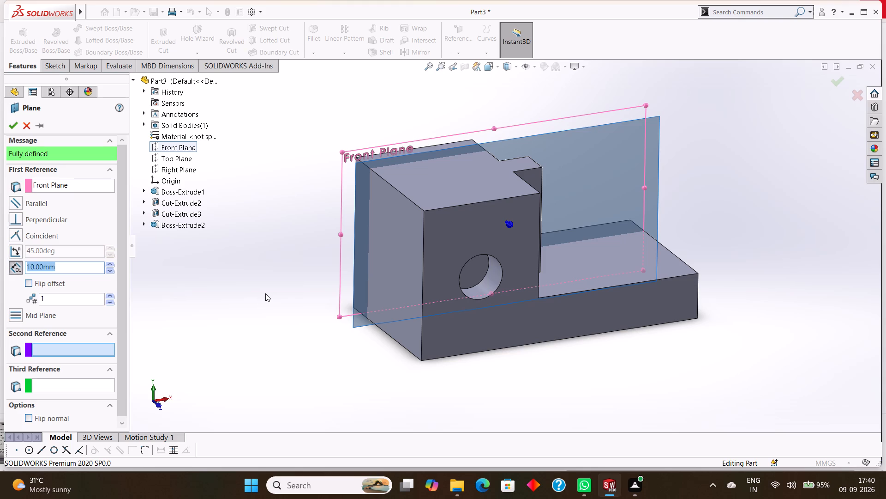
pyautogui.press('BackSpace')
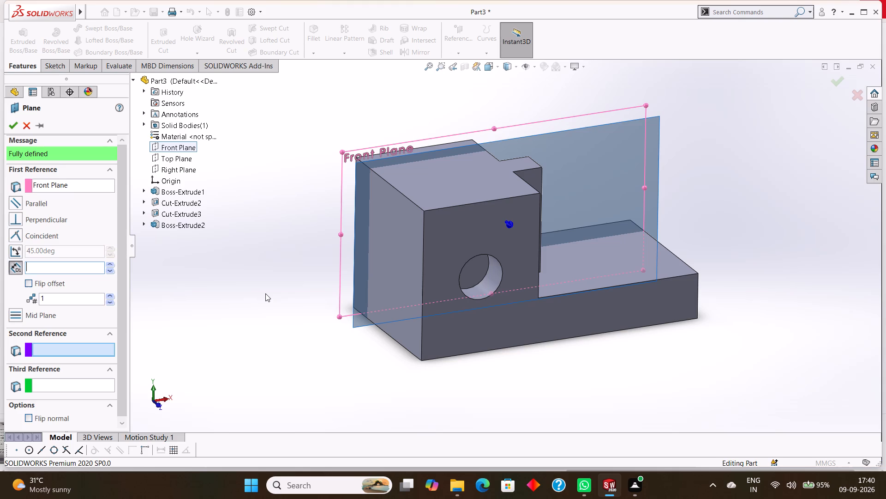
pyautogui.write('25')
pyautogui.press('Return')
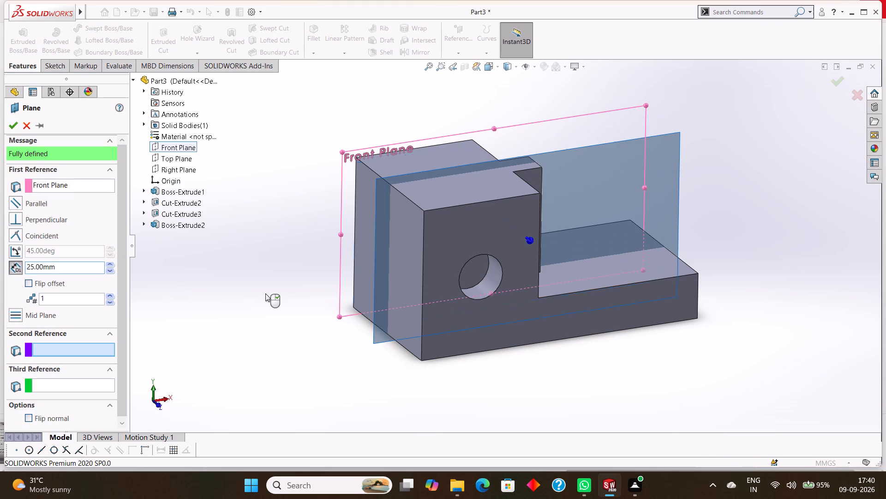
pyautogui.click(7, 128)
pyautogui.click(212, 185)
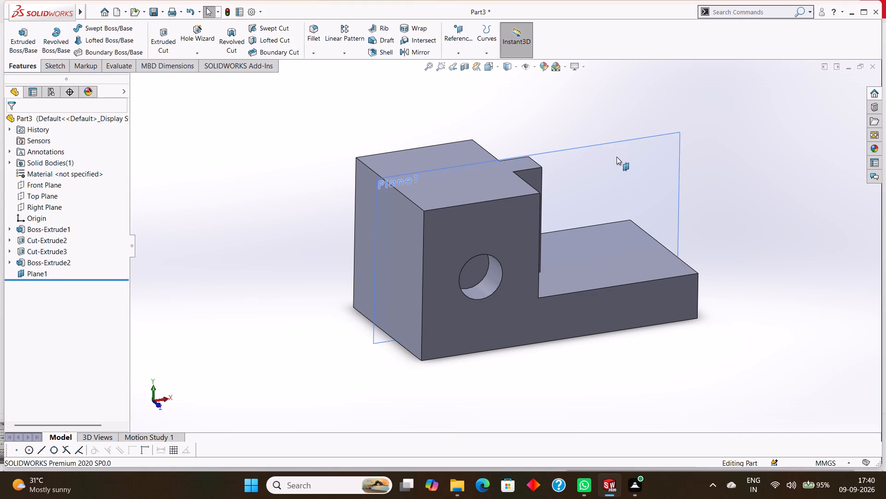
# On the new plane, sketch a sloping line from the boss's top outer corner to the low section's top outer corner.
pyautogui.click(621, 142)
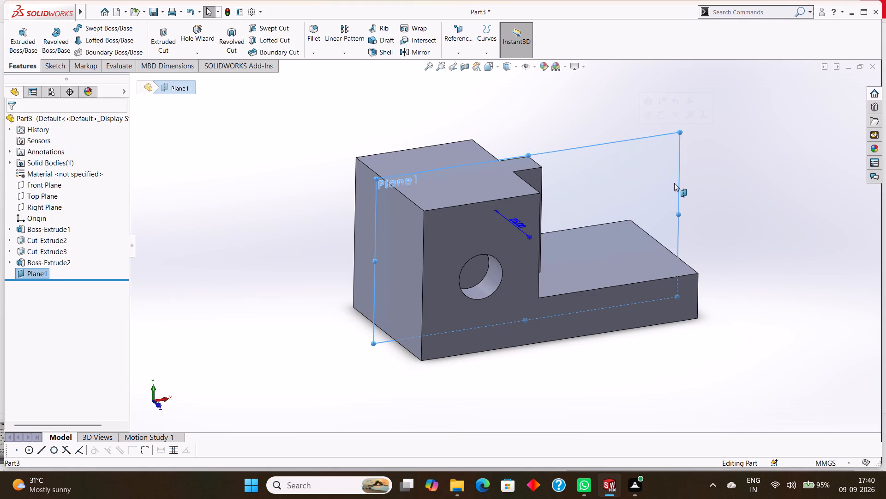
pyautogui.hotkey('ctrl', '8')
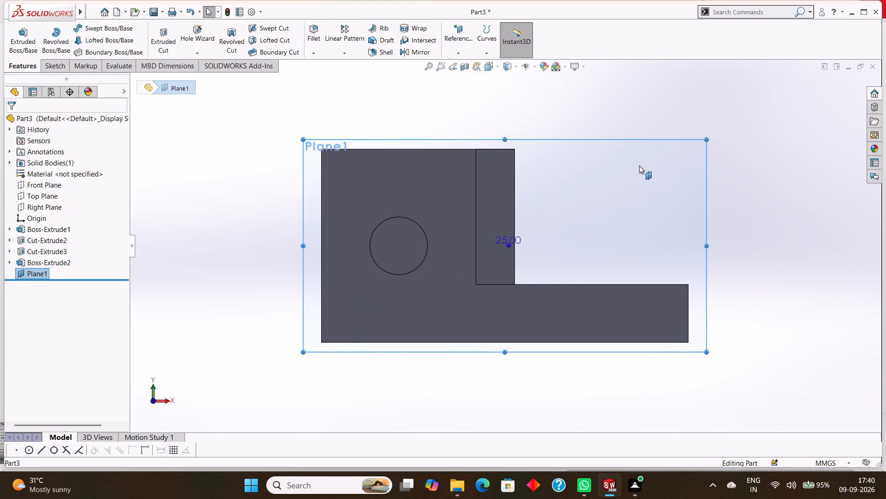
pyautogui.click(45, 65)
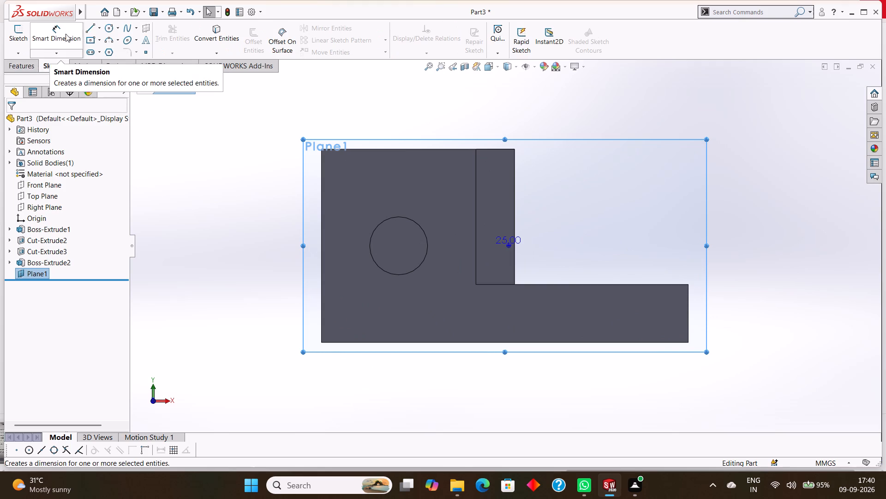
pyautogui.click(86, 26)
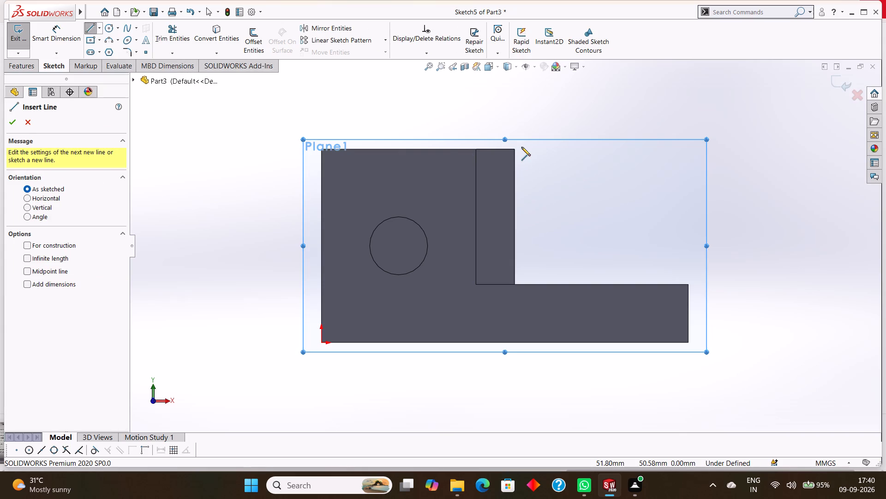
pyautogui.click(515, 148)
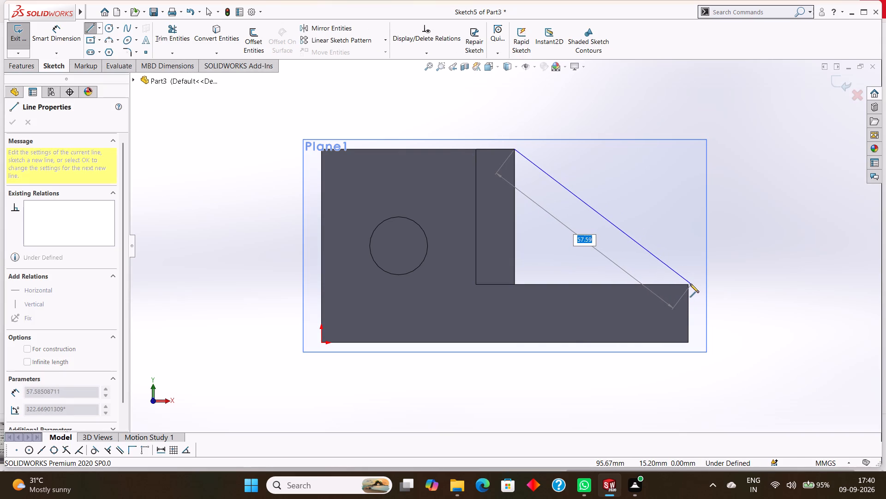
pyautogui.click(689, 283)
pyautogui.rightClick(736, 231)
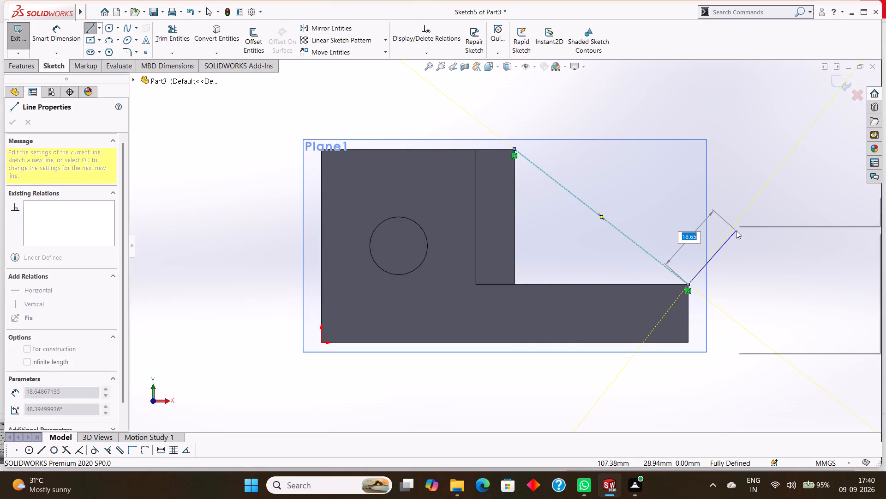
pyautogui.click(754, 236)
pyautogui.moveTo(757, 220); pyautogui.dragTo(693, 295, button='middle')
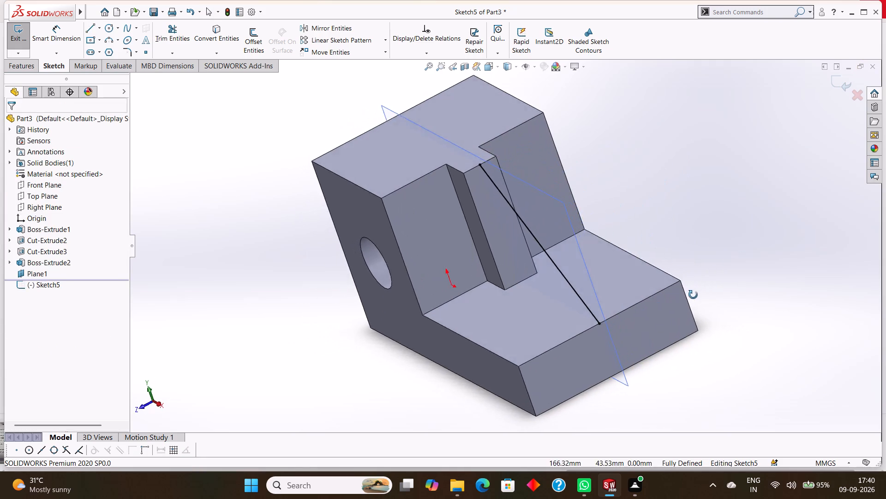
# Hide the reference plane that runs through the middle of the block.
pyautogui.moveTo(693, 295); pyautogui.dragTo(712, 270, button='middle')
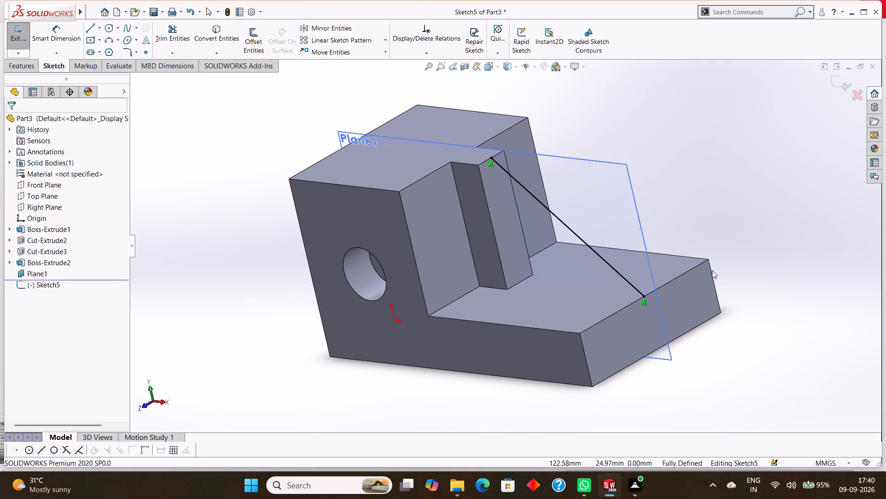
pyautogui.click(612, 163)
pyautogui.rightClick(612, 163)
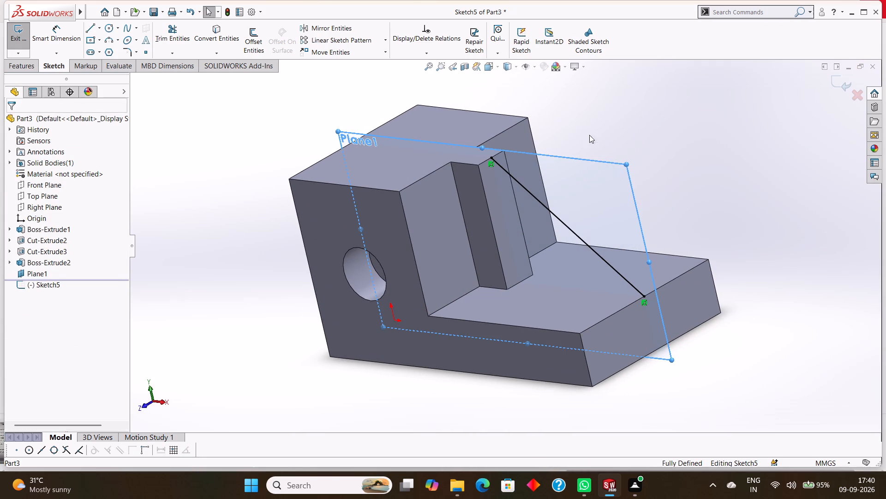
pyautogui.click(589, 127)
pyautogui.click(38, 275)
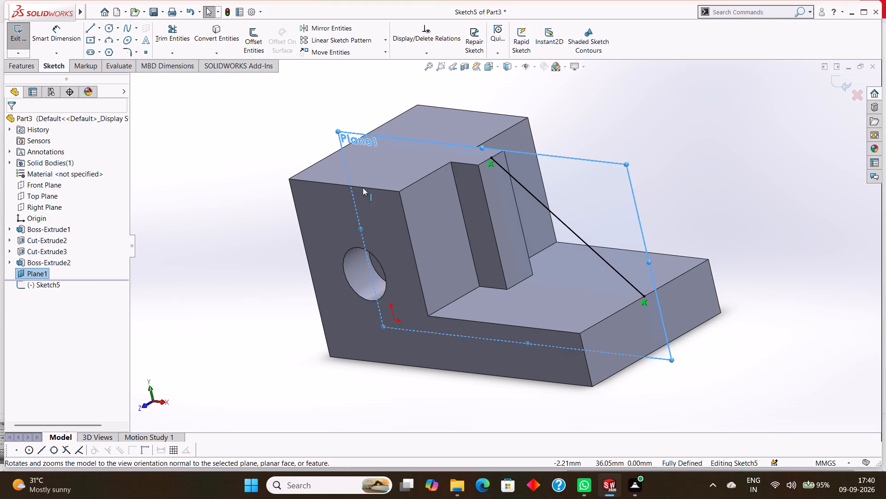
pyautogui.rightClick(565, 158)
pyautogui.click(569, 109)
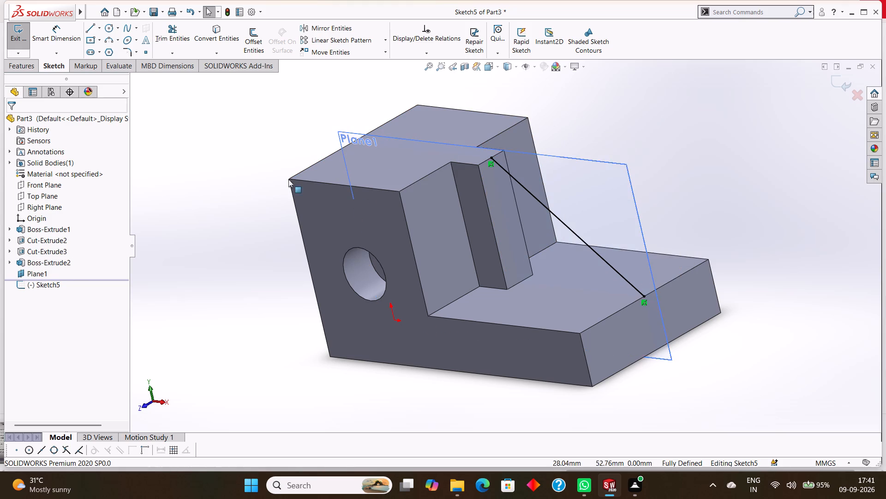
pyautogui.click(41, 271)
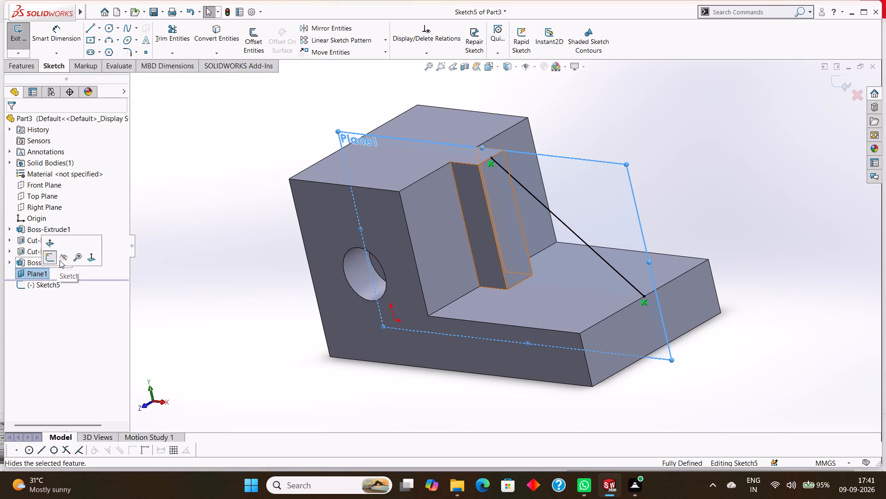
pyautogui.click(60, 260)
pyautogui.click(208, 232)
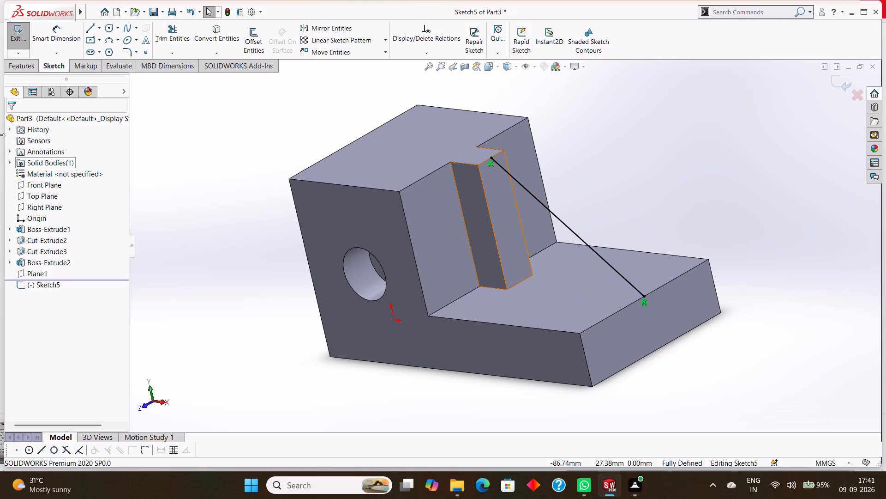
# Create a 10 mm thick rib from the sloping line, with thickness on both sides, filling down to the block.
pyautogui.click(24, 69)
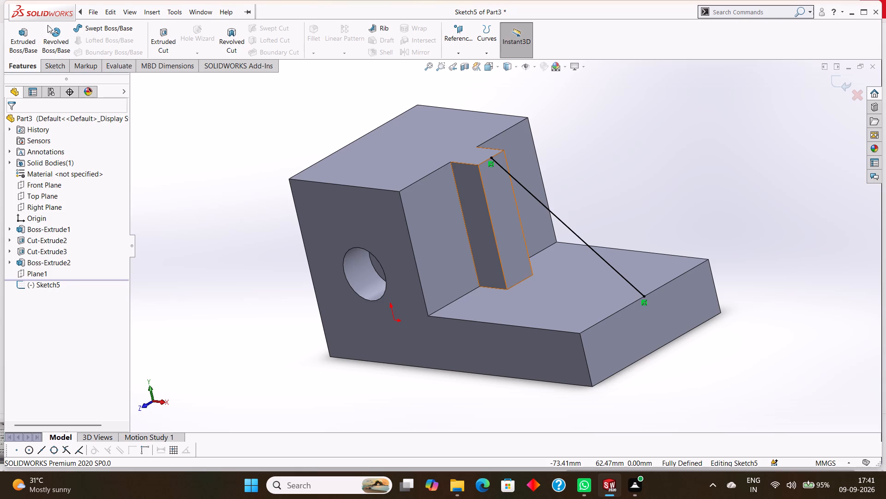
pyautogui.click(58, 68)
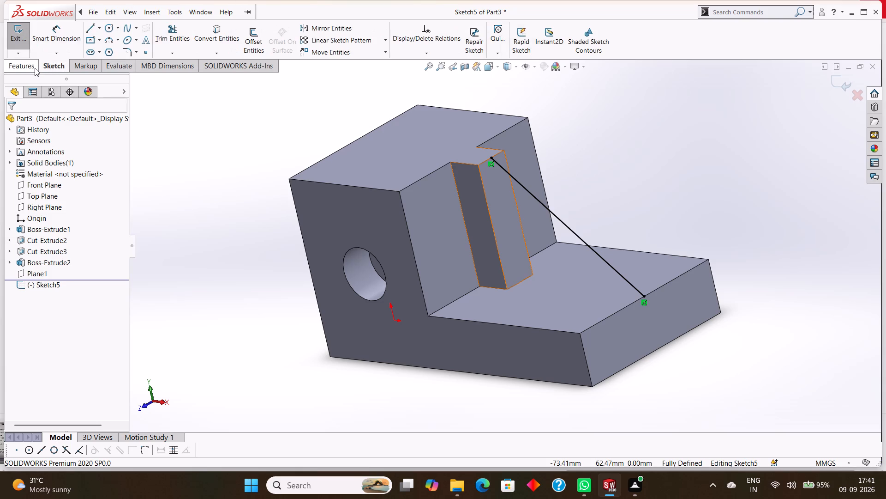
pyautogui.click(35, 68)
pyautogui.click(52, 67)
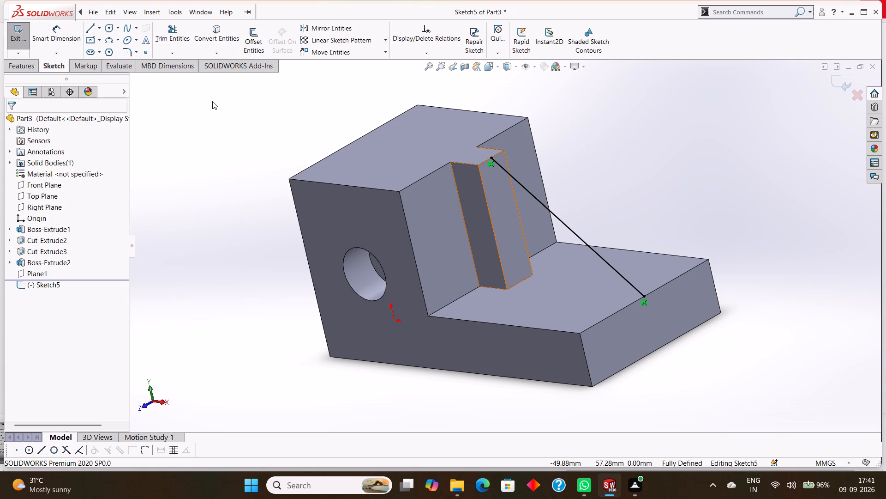
pyautogui.click(21, 66)
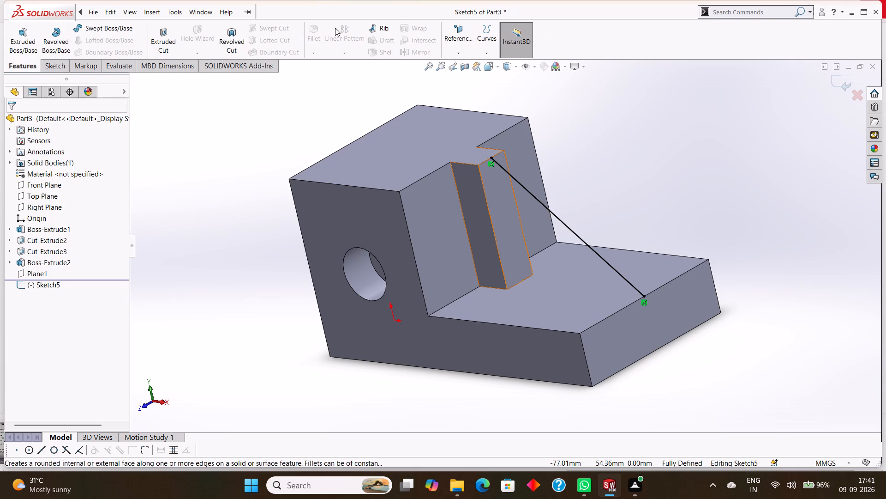
pyautogui.click(373, 30)
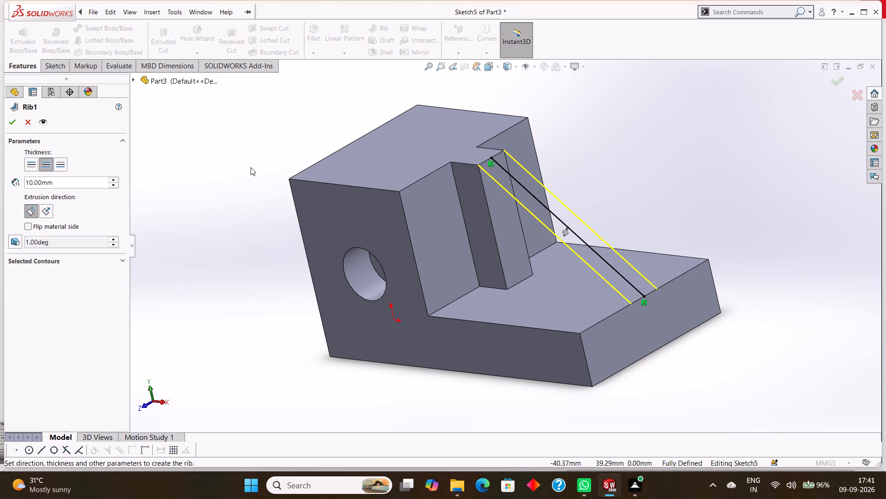
pyautogui.moveTo(251, 167); pyautogui.dragTo(245, 191, button='middle')
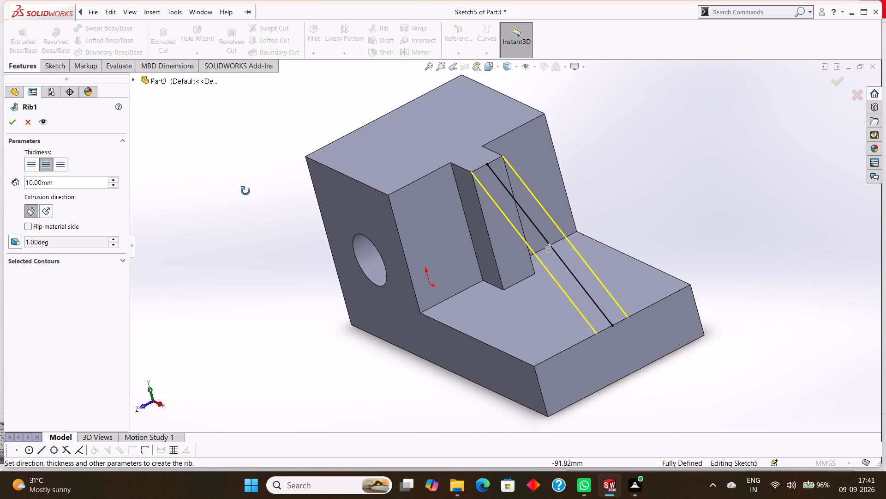
pyautogui.moveTo(245, 191); pyautogui.dragTo(250, 189, button='middle')
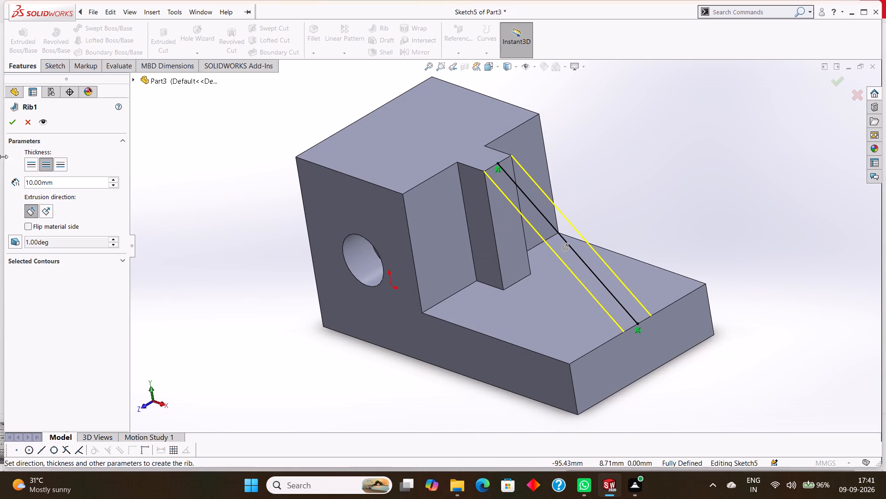
pyautogui.click(8, 125)
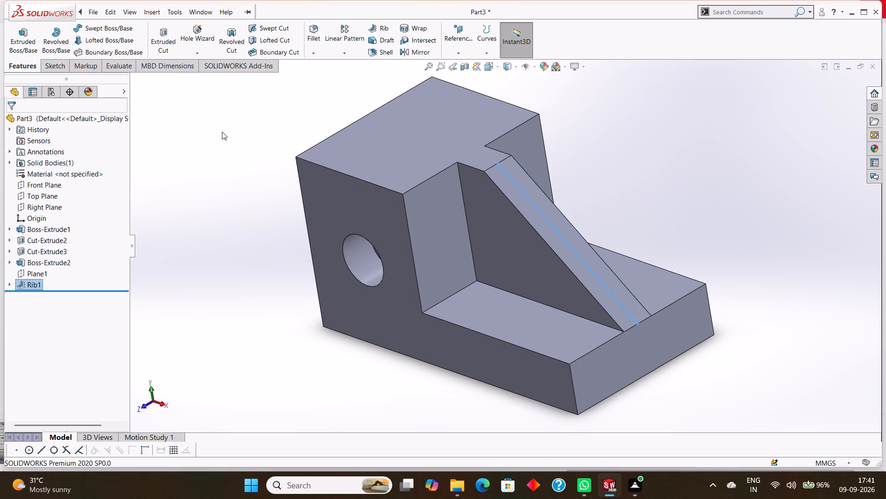
pyautogui.click(249, 129)
# Open a new sketch on the tall section's top face, viewed face-on, with the center rectangle tool.
pyautogui.moveTo(233, 124); pyautogui.dragTo(247, 149, button='middle')
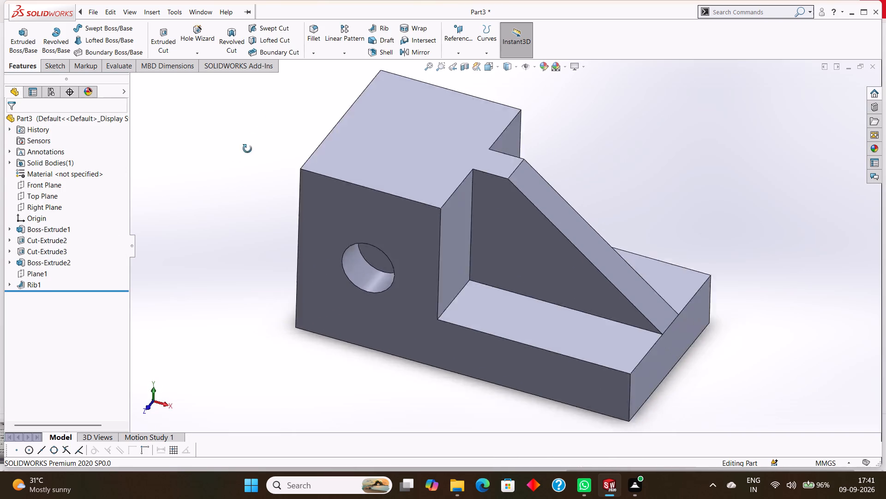
pyautogui.moveTo(247, 149); pyautogui.dragTo(313, 162, button='middle')
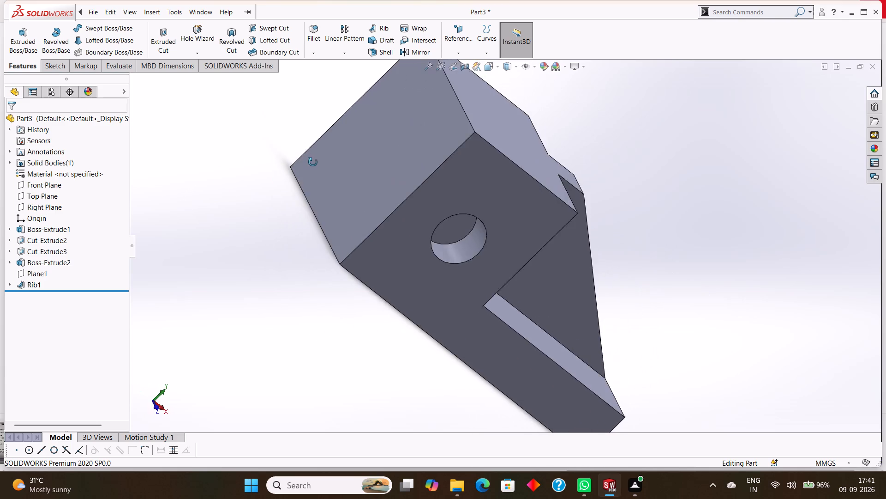
pyautogui.moveTo(313, 162); pyautogui.dragTo(280, 201, button='middle')
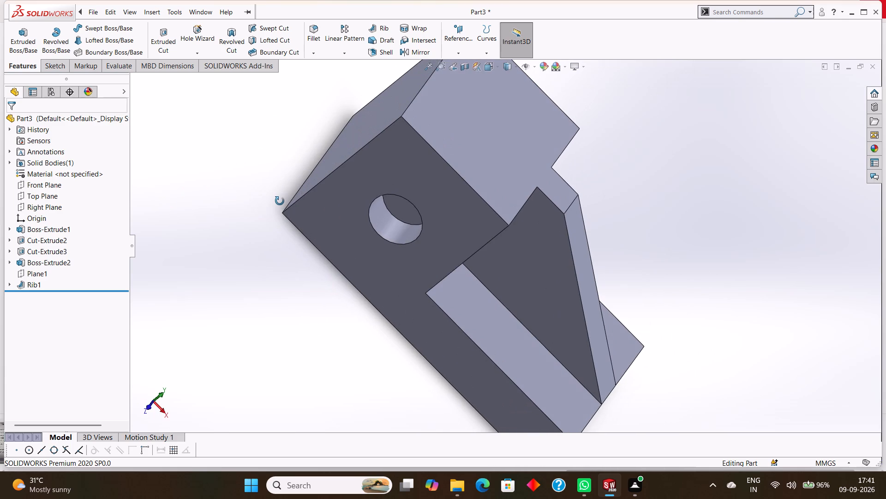
pyautogui.moveTo(280, 201); pyautogui.dragTo(273, 207, button='middle')
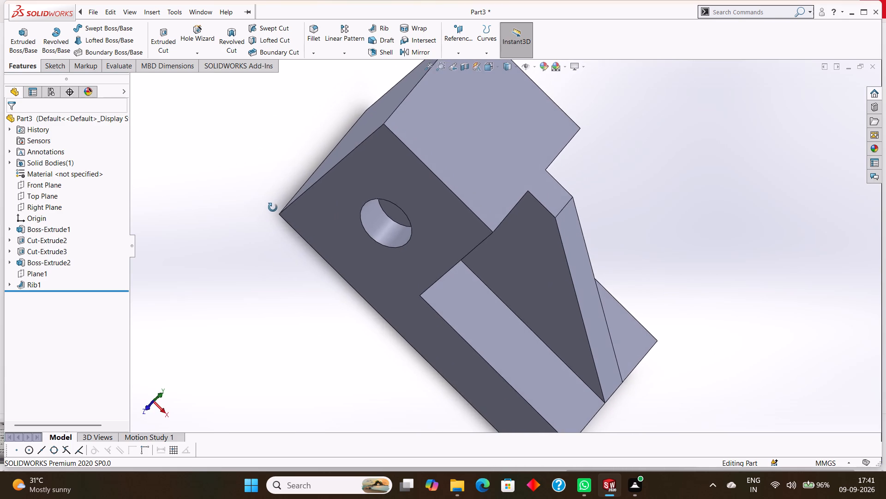
pyautogui.moveTo(273, 207); pyautogui.dragTo(268, 213, button='middle')
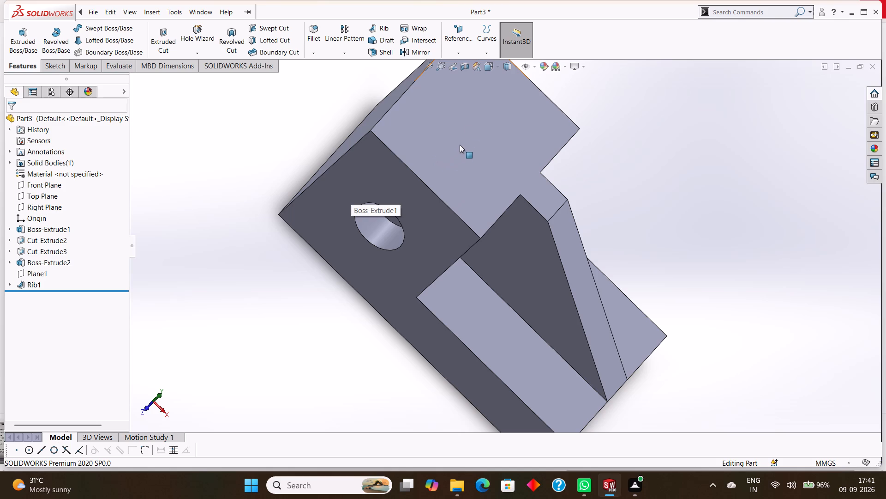
pyautogui.click(473, 110)
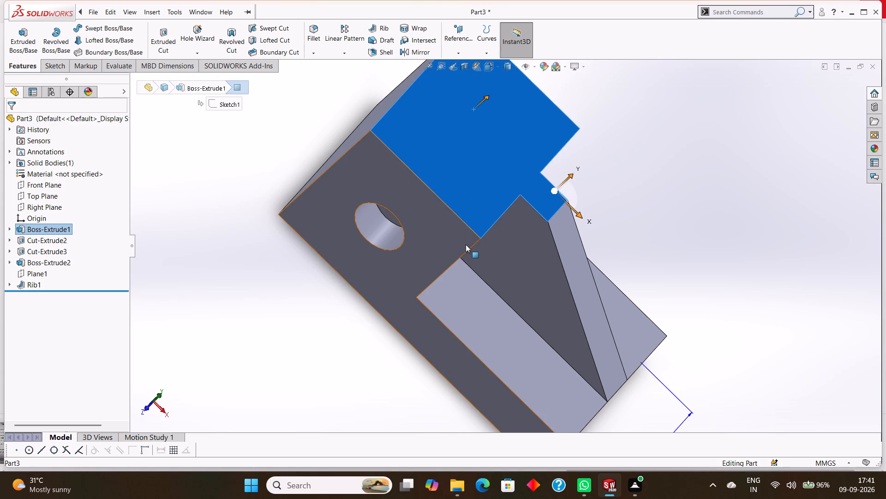
pyautogui.hotkey('ctrl', '8')
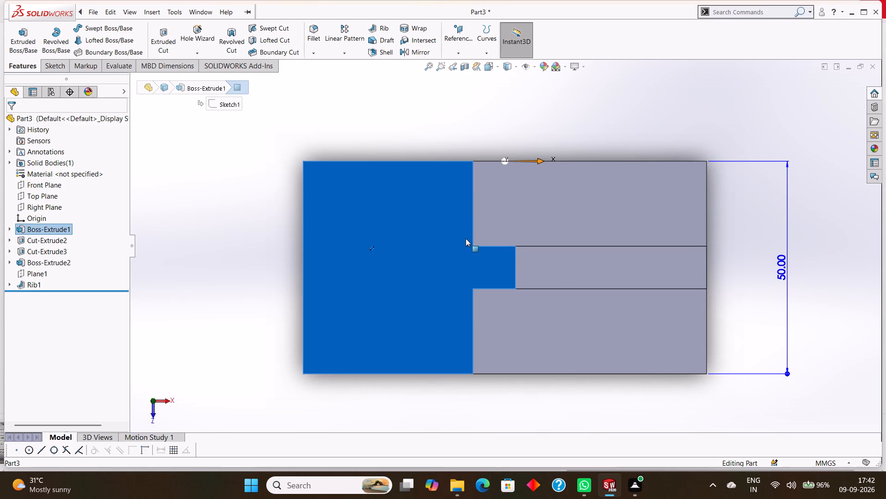
pyautogui.press('Escape')
pyautogui.click(55, 68)
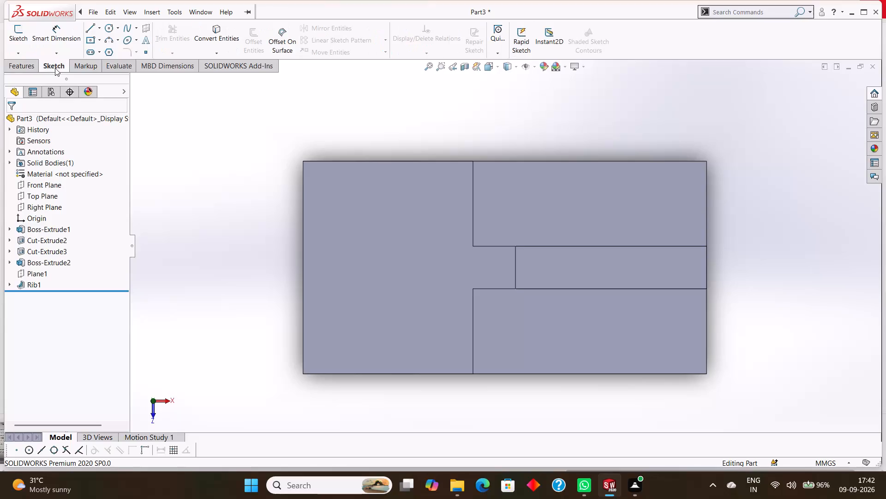
pyautogui.click(92, 40)
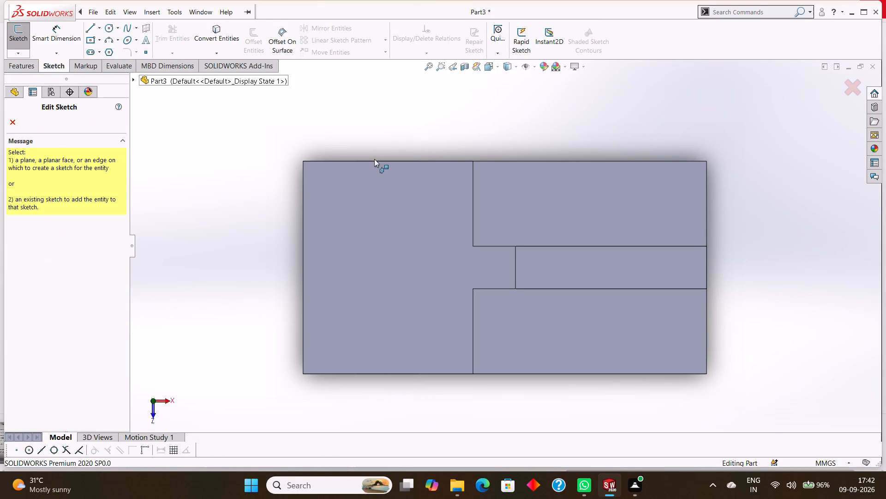
pyautogui.click(386, 197)
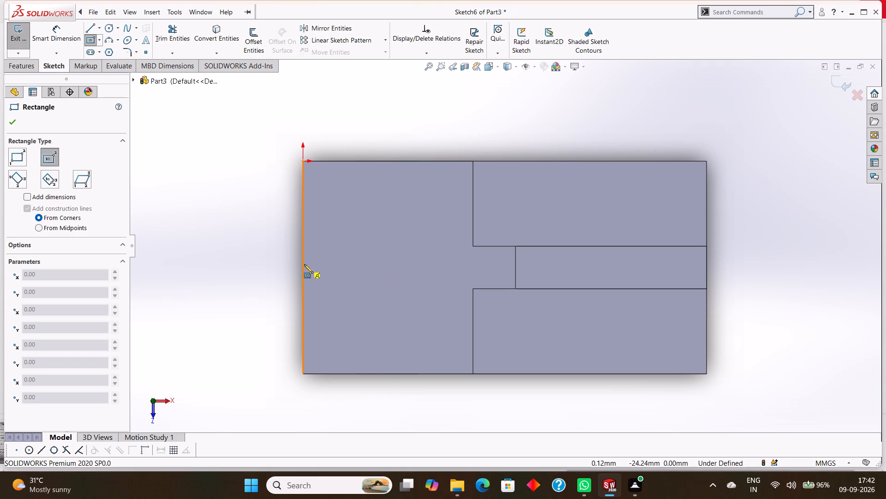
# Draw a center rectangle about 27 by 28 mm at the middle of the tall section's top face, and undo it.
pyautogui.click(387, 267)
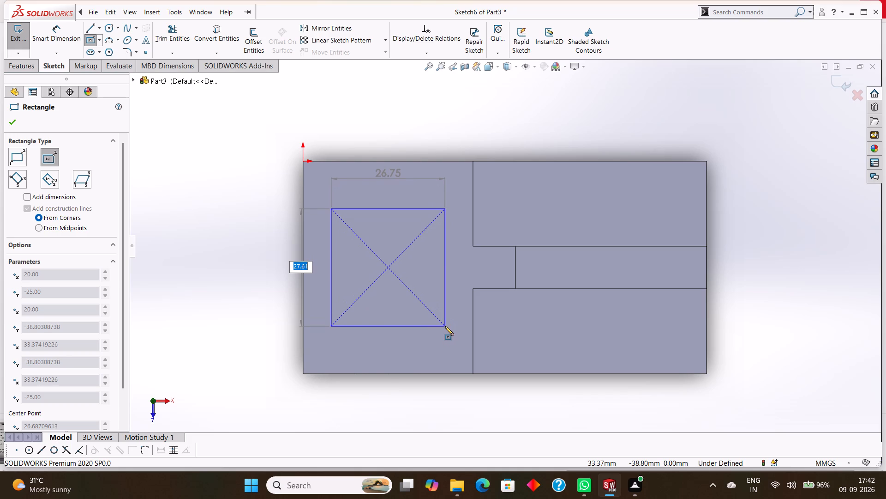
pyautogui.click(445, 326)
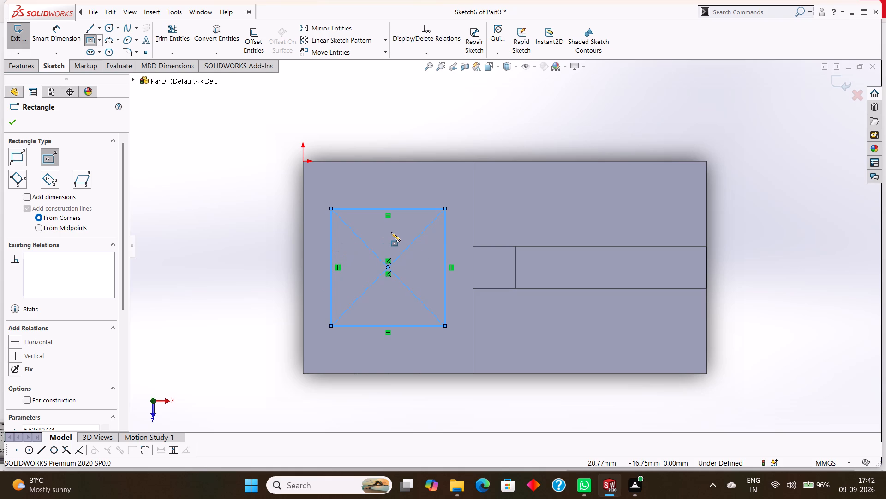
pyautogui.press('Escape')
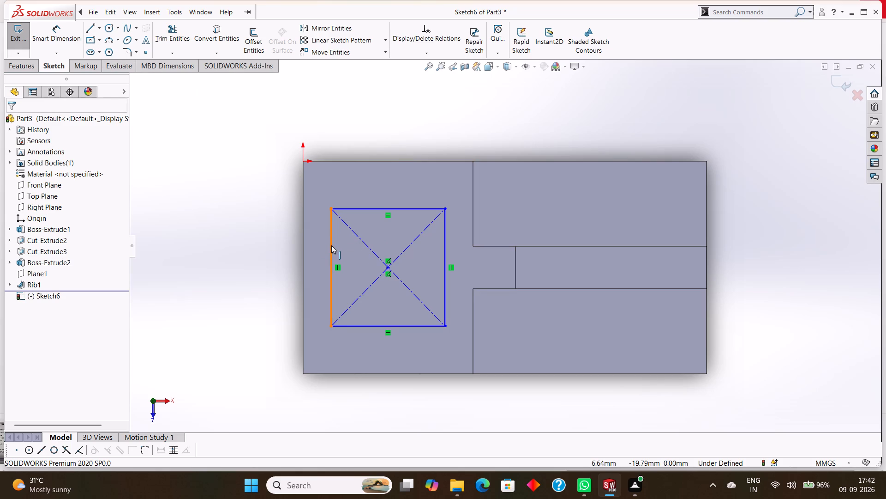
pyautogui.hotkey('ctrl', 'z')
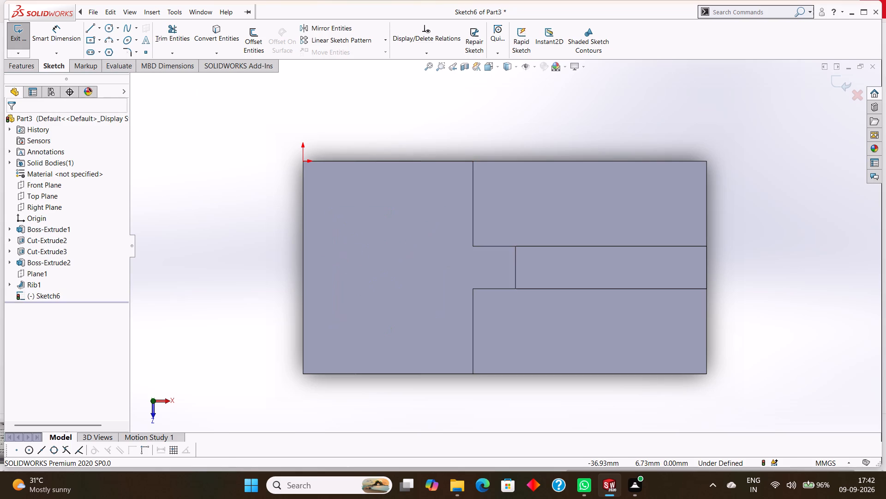
# Draw a center rectangle at the middle of the tall section's top face, 30 mm across the block's width and 20 mm along its length.
pyautogui.click(99, 41)
pyautogui.click(108, 62)
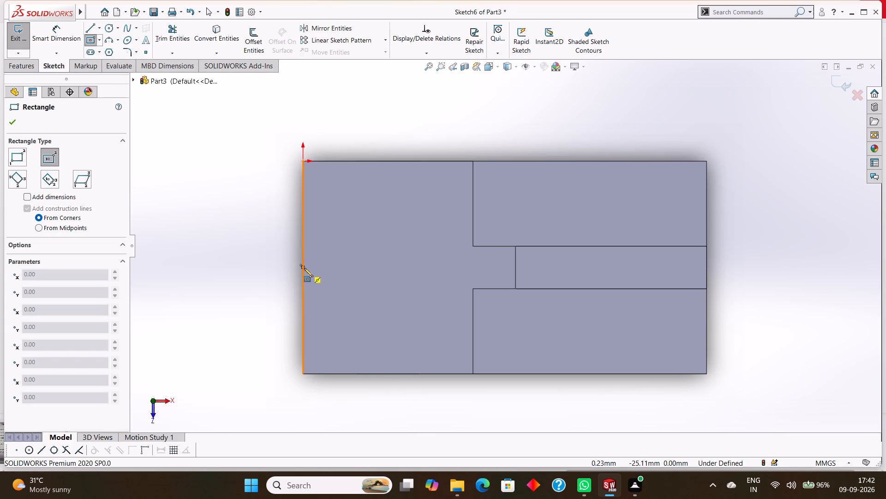
pyautogui.click(389, 266)
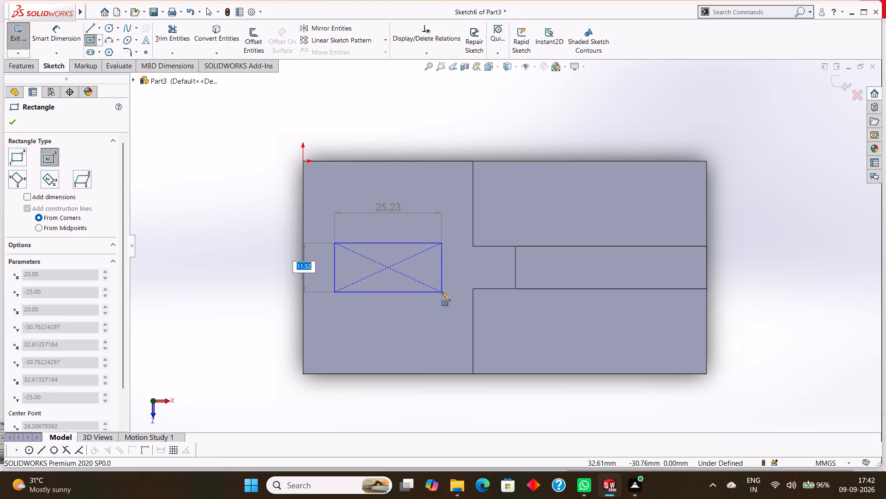
pyautogui.write('30')
pyautogui.press('Tab')
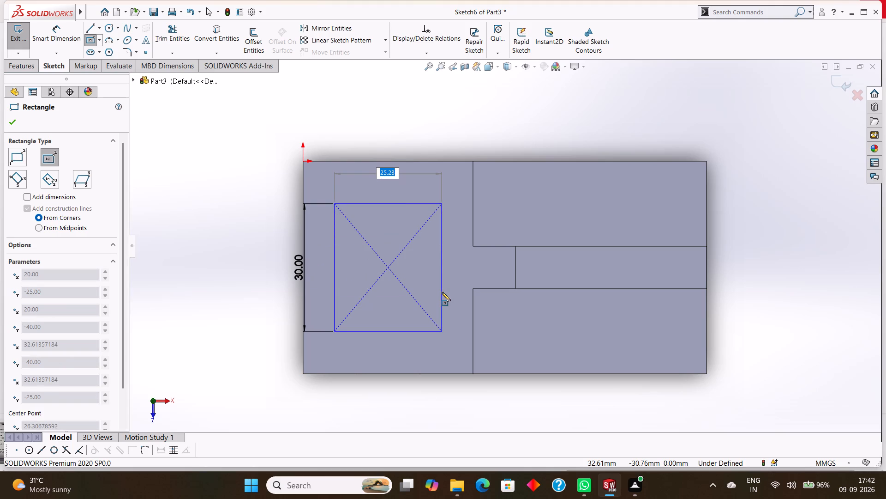
pyautogui.write('20')
pyautogui.press('Return')
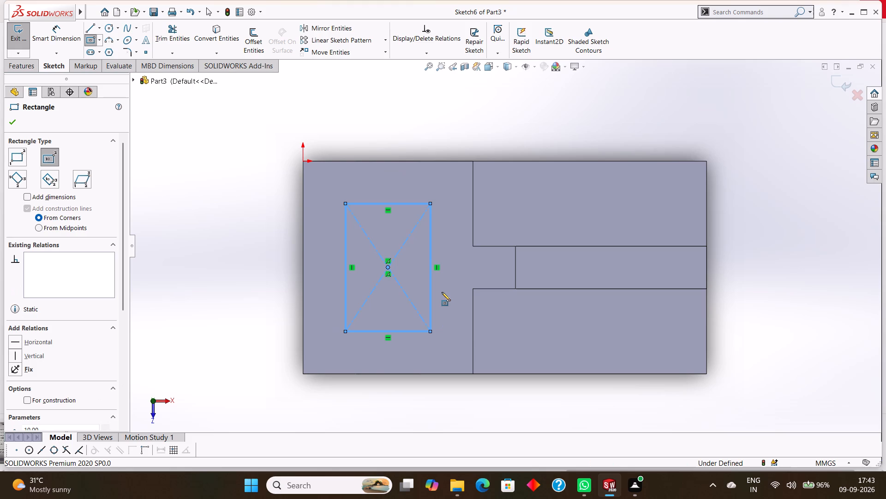
pyautogui.click(11, 123)
# Dimension the rectangle's position 10 mm from the top face's back edge and 10 mm from its outer end edge.
pyautogui.click(49, 34)
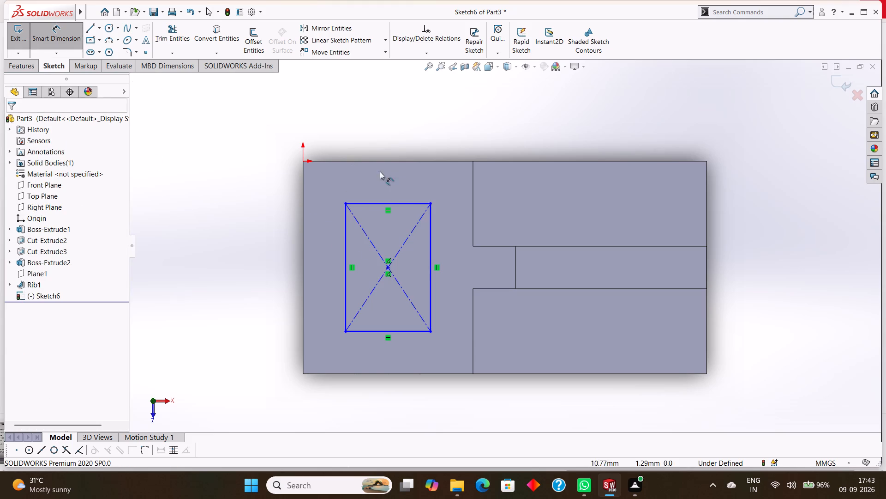
pyautogui.click(400, 205)
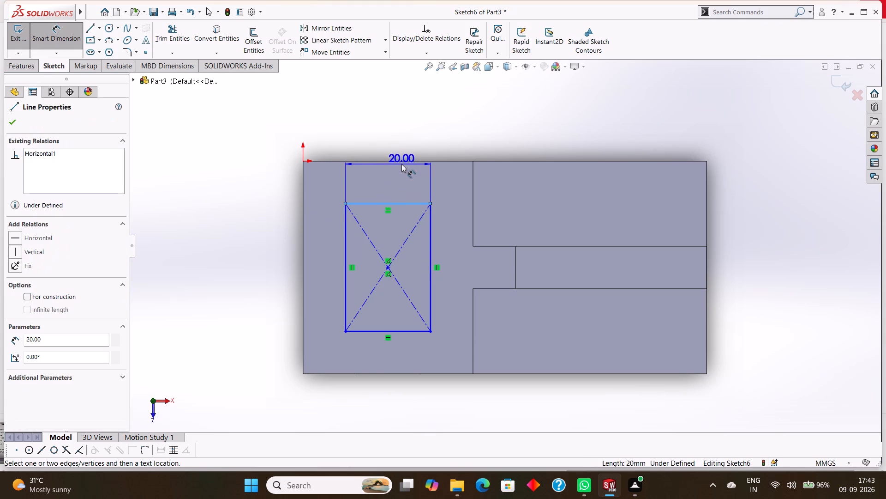
pyautogui.click(401, 163)
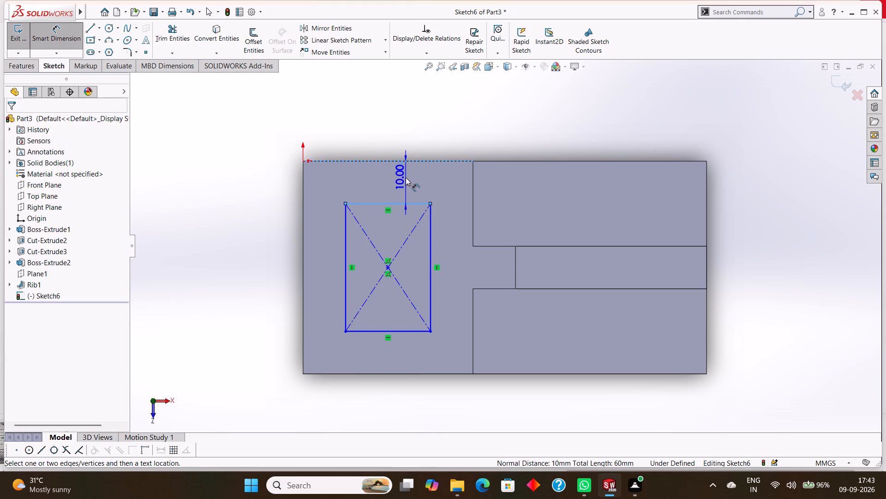
pyautogui.click(406, 177)
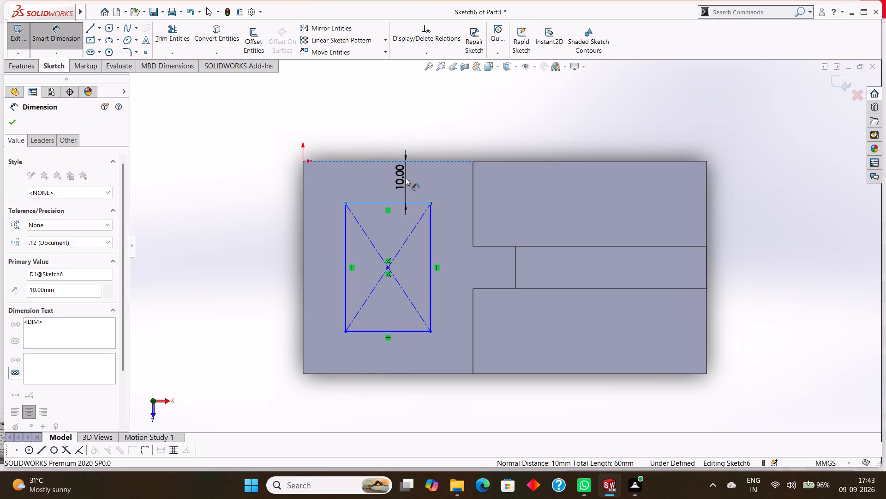
pyautogui.click(367, 166)
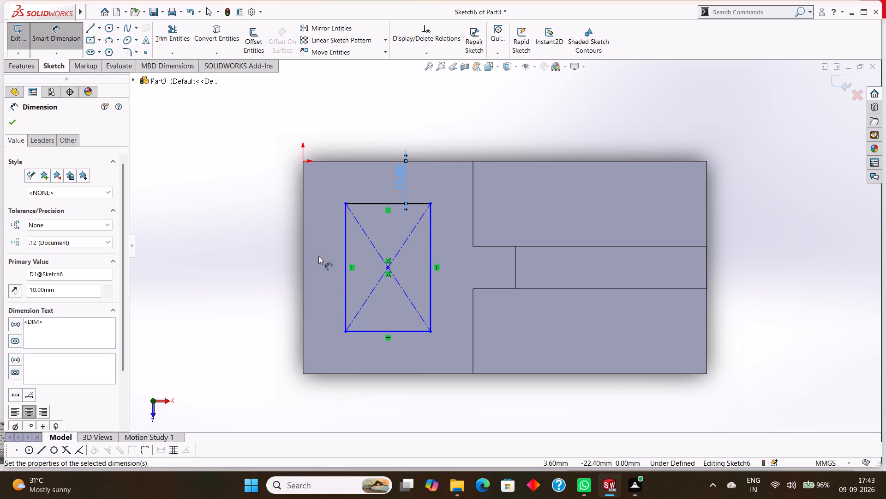
pyautogui.click(346, 245)
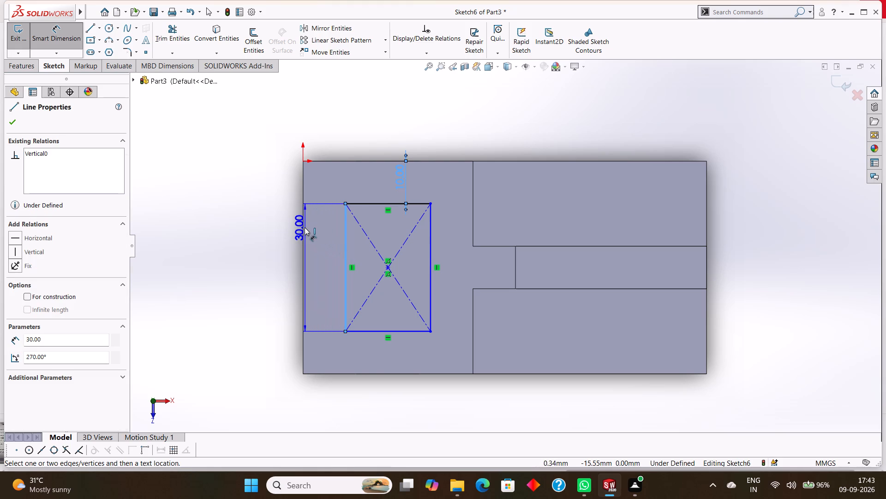
pyautogui.click(304, 226)
pyautogui.click(334, 242)
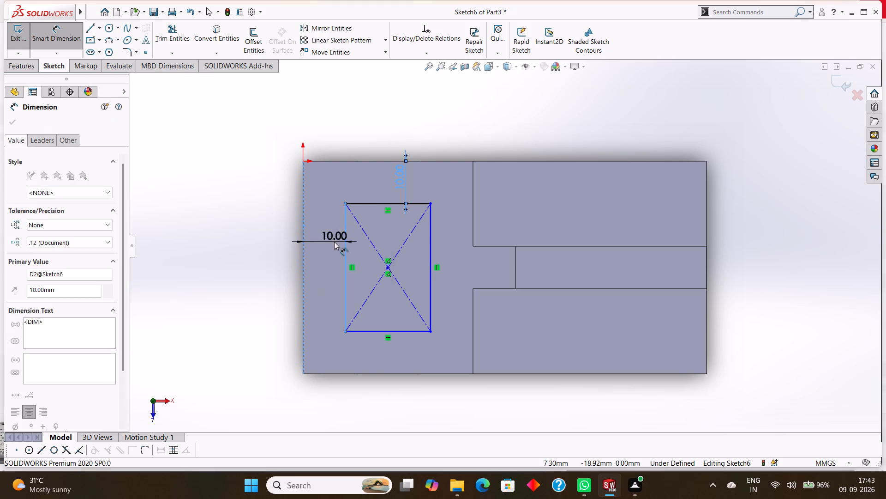
pyautogui.click(294, 229)
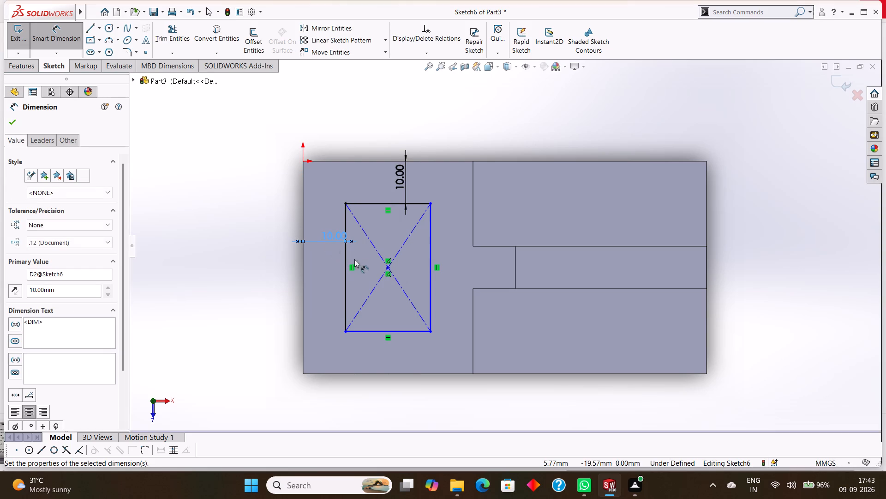
pyautogui.click(16, 122)
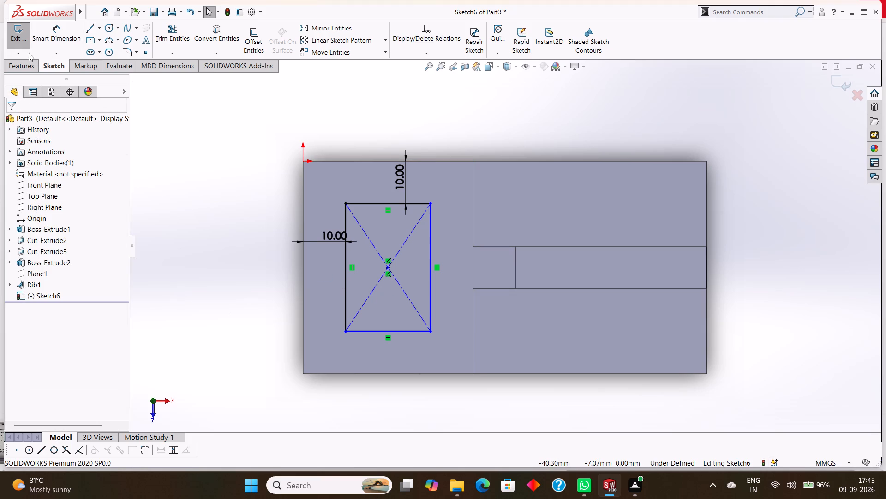
# Dimension the rectangle 20 mm along the block's length and 30 mm across its width.
pyautogui.click(47, 32)
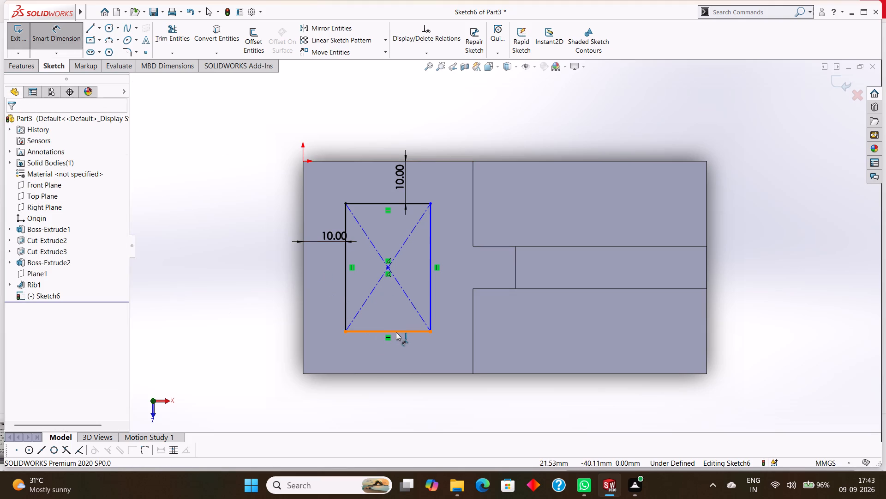
pyautogui.click(396, 333)
pyautogui.click(396, 353)
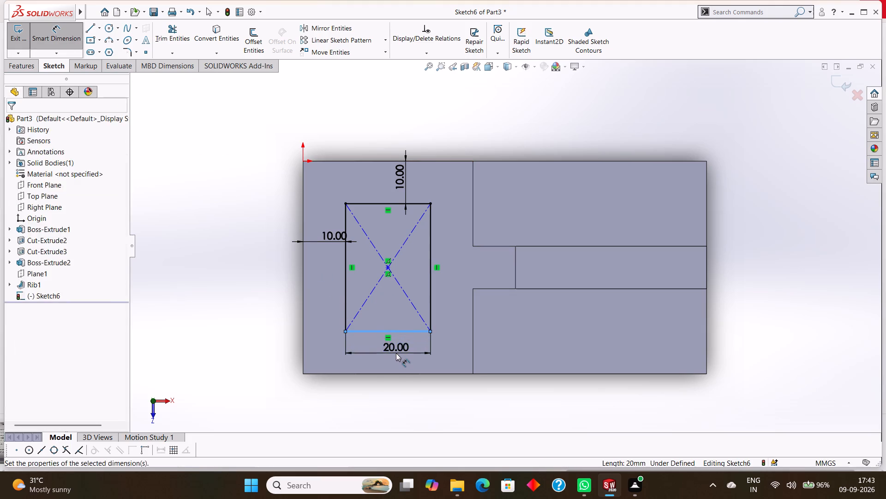
pyautogui.click(359, 341)
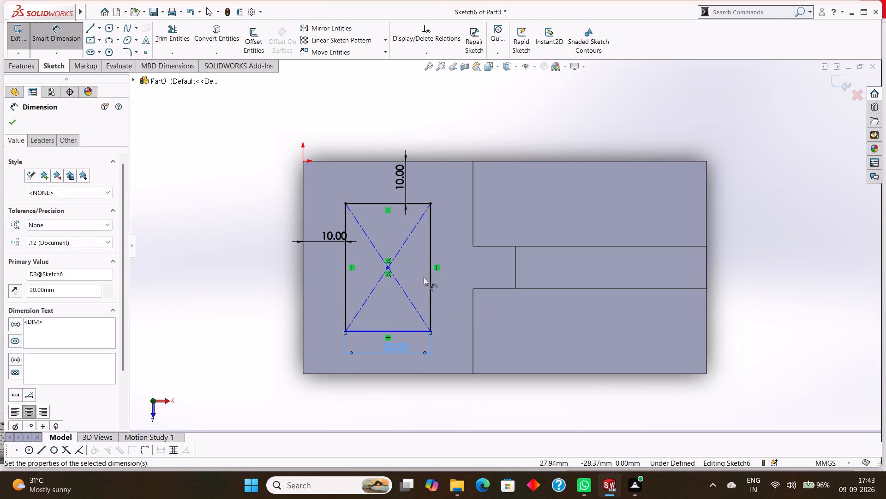
pyautogui.click(430, 246)
pyautogui.click(445, 257)
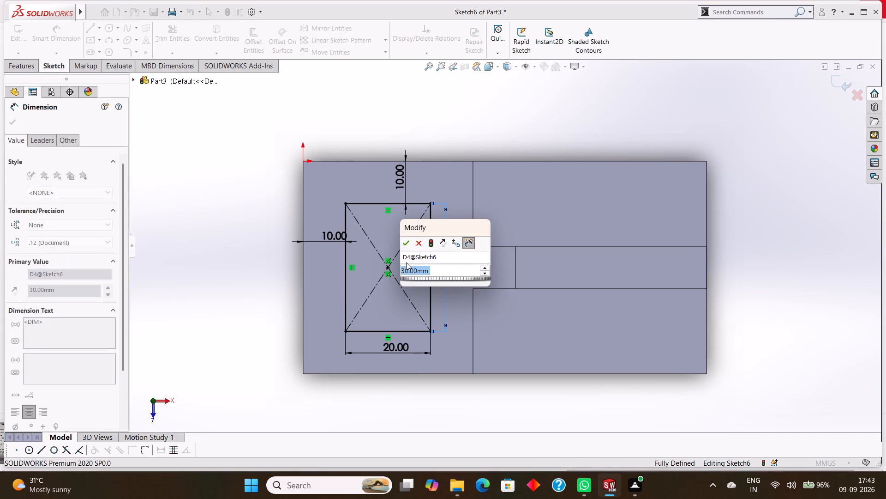
pyautogui.click(405, 244)
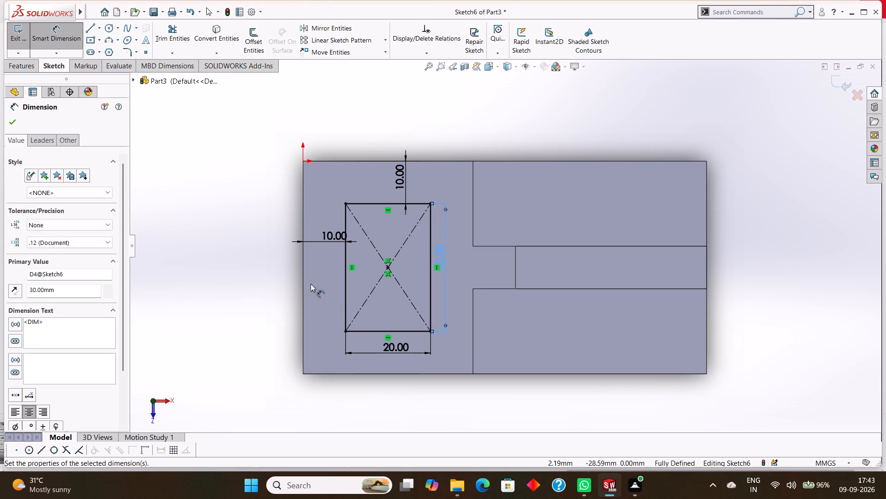
pyautogui.click(13, 128)
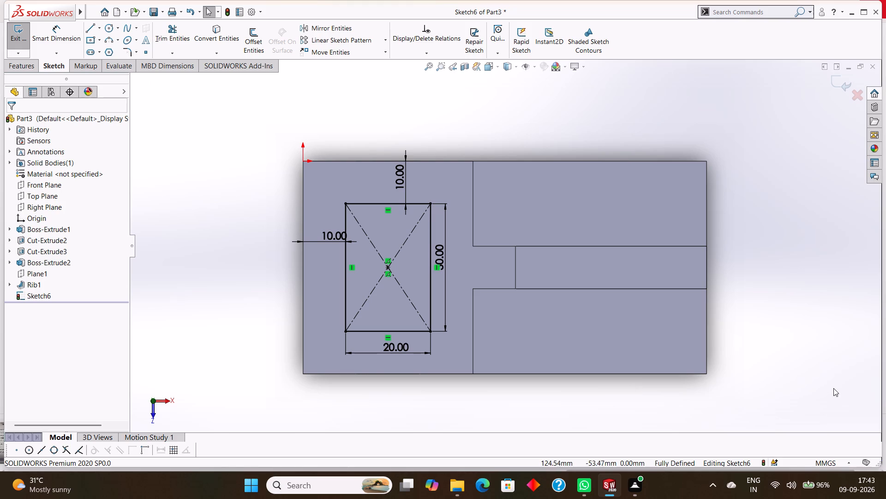
# Cut the 20 × 30 mm rectangle down through the whole tall section with a Through All extruded cut.
pyautogui.moveTo(834, 387); pyautogui.dragTo(826, 194, button='middle')
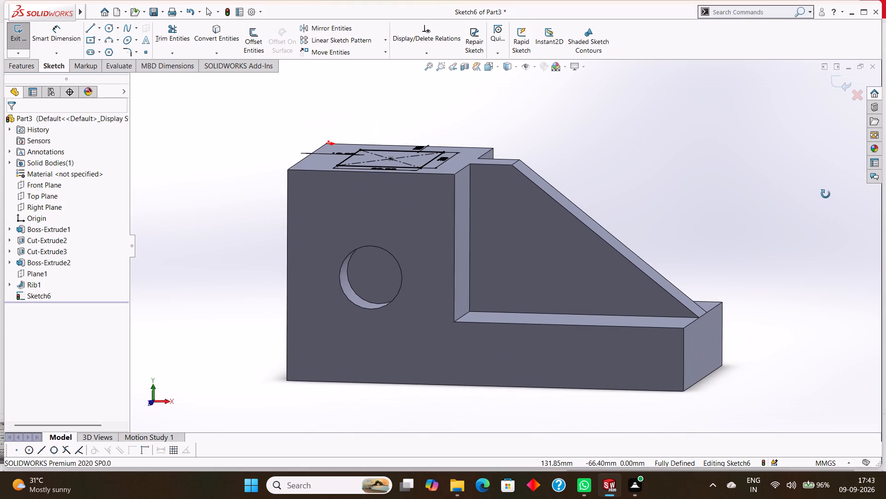
pyautogui.moveTo(826, 194); pyautogui.dragTo(825, 194, button='middle')
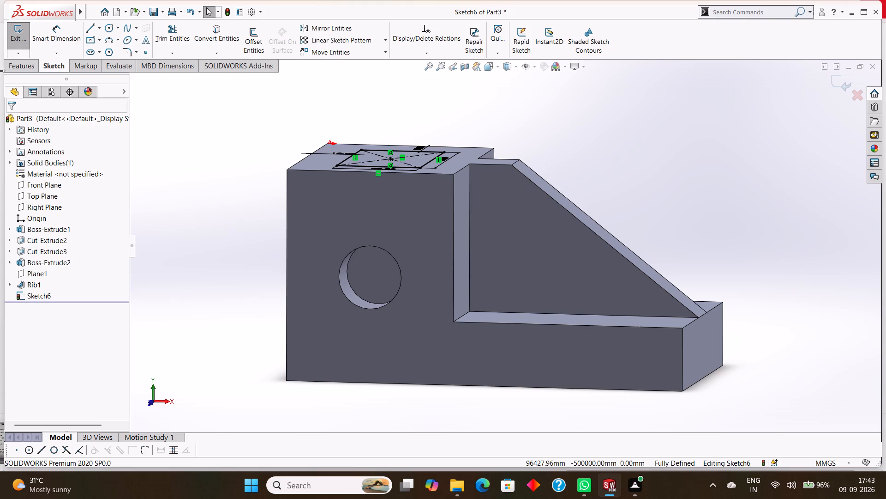
pyautogui.click(32, 63)
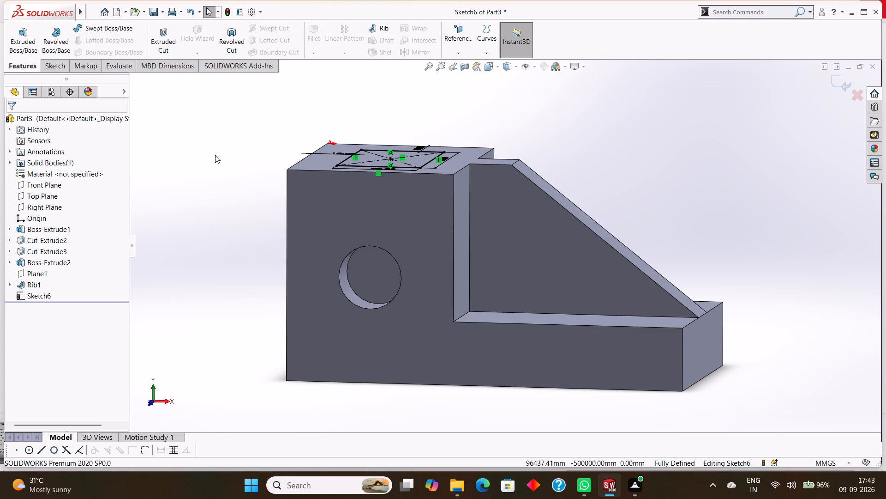
pyautogui.moveTo(215, 155); pyautogui.dragTo(213, 172, button='middle')
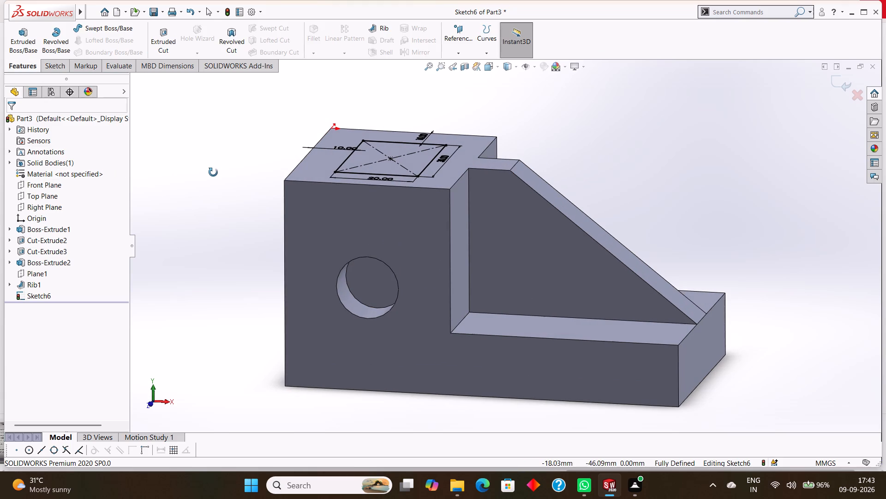
pyautogui.moveTo(213, 172); pyautogui.dragTo(213, 178, button='middle')
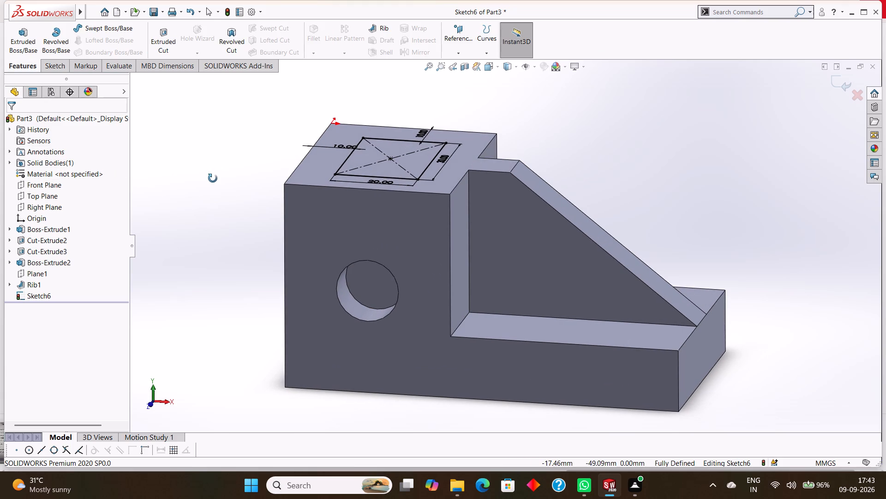
pyautogui.moveTo(213, 178); pyautogui.dragTo(212, 183, button='middle')
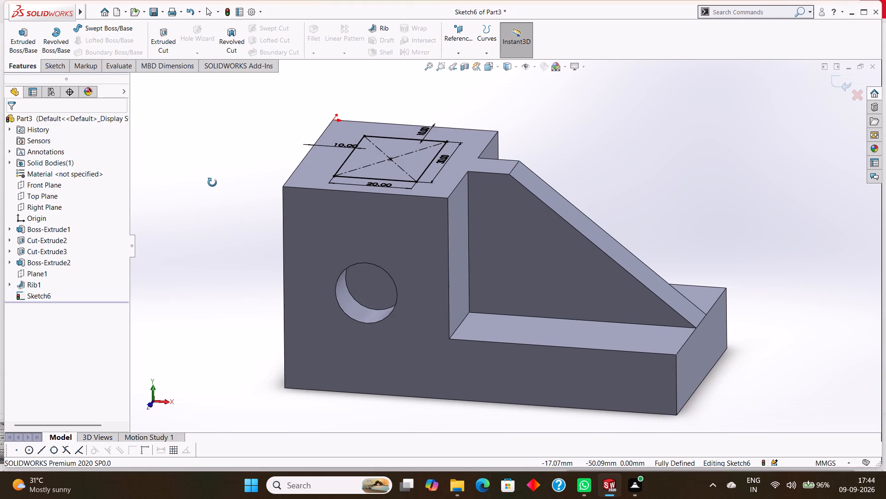
pyautogui.moveTo(212, 183); pyautogui.dragTo(218, 208, button='middle')
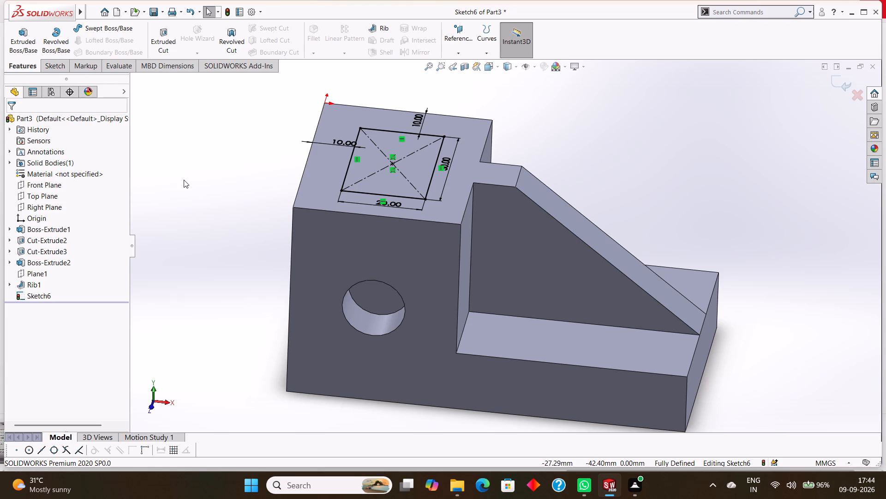
pyautogui.click(51, 69)
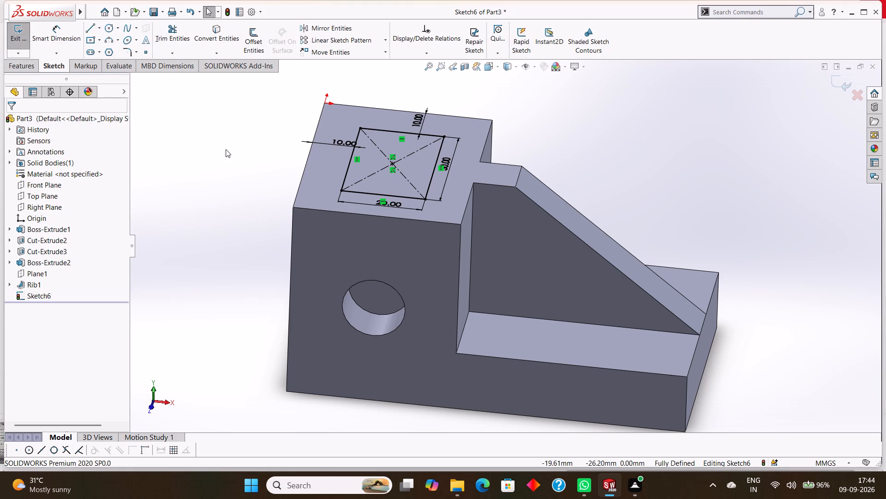
pyautogui.click(28, 68)
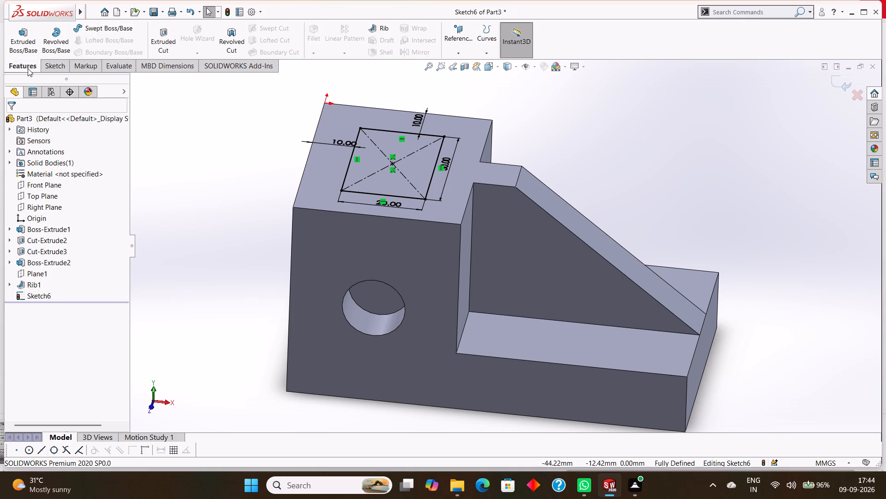
pyautogui.click(168, 43)
pyautogui.moveTo(236, 262); pyautogui.dragTo(244, 176, button='middle')
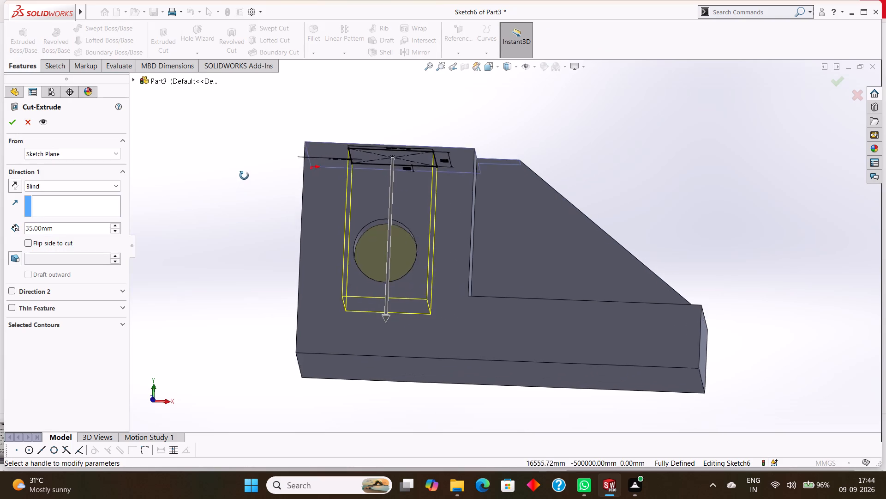
pyautogui.moveTo(244, 176); pyautogui.dragTo(245, 174, button='middle')
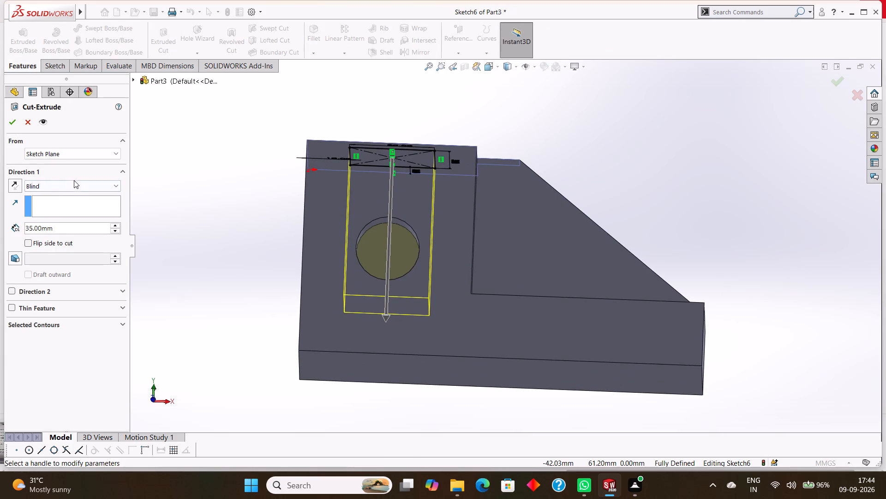
pyautogui.click(77, 184)
pyautogui.click(79, 203)
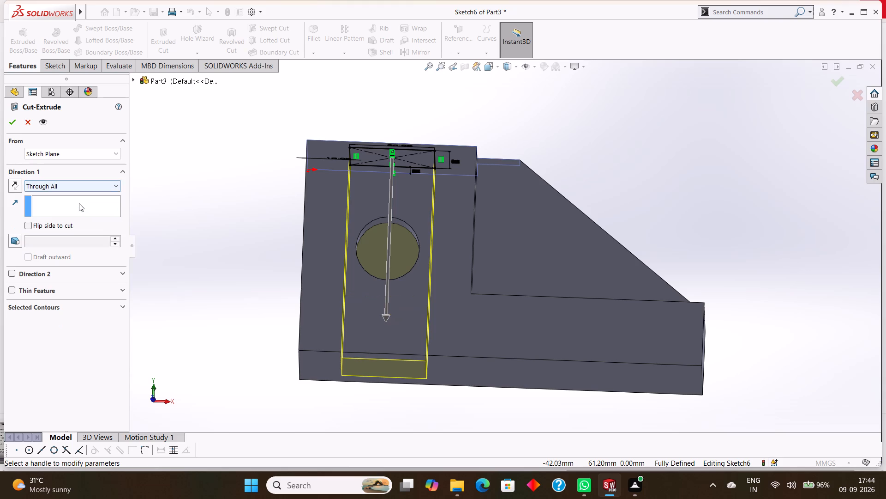
pyautogui.click(8, 126)
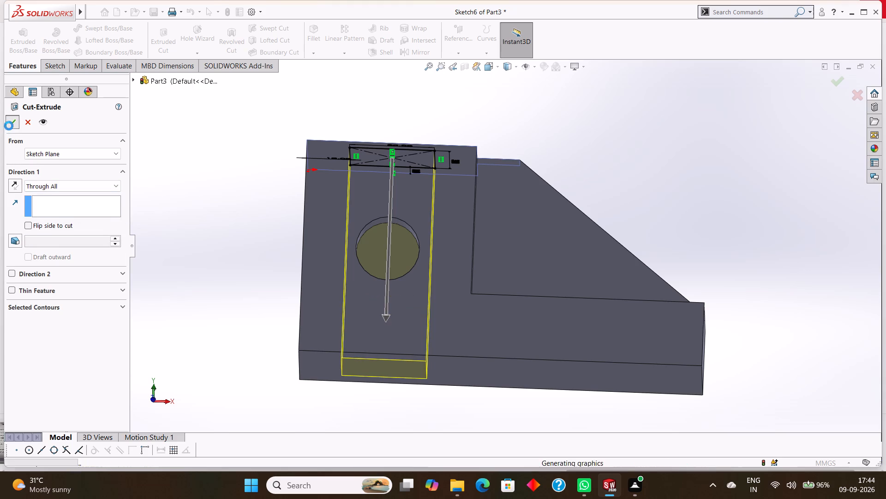
# Inspect the rectangular through cut by highlighting its feature on the model and viewing the part from the top.
pyautogui.moveTo(210, 177); pyautogui.dragTo(199, 232, button='middle')
pyautogui.click(59, 295)
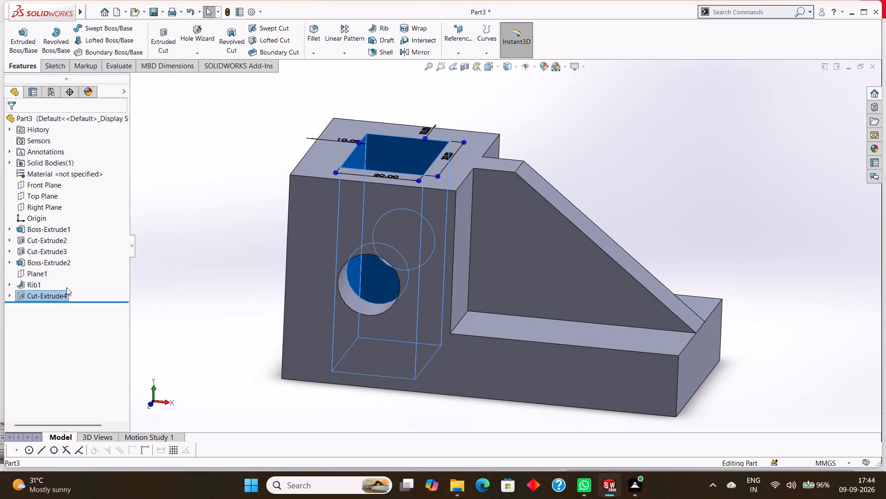
pyautogui.click(84, 348)
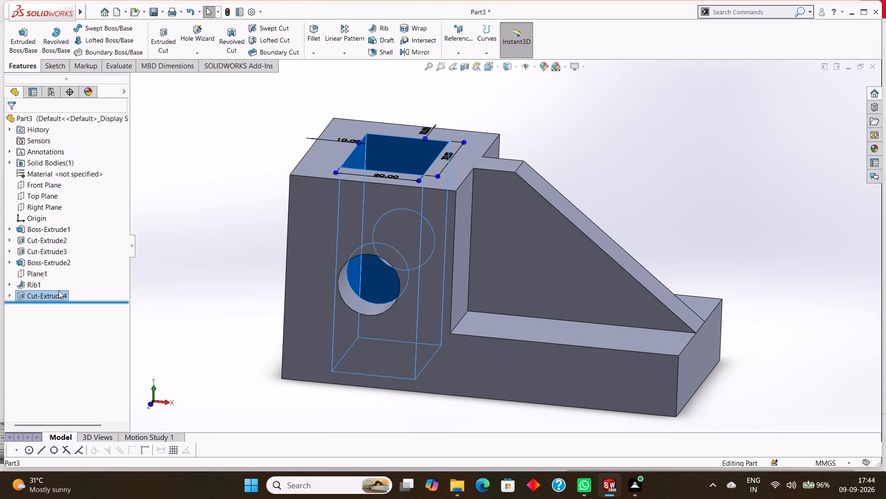
pyautogui.click(57, 319)
pyautogui.click(206, 329)
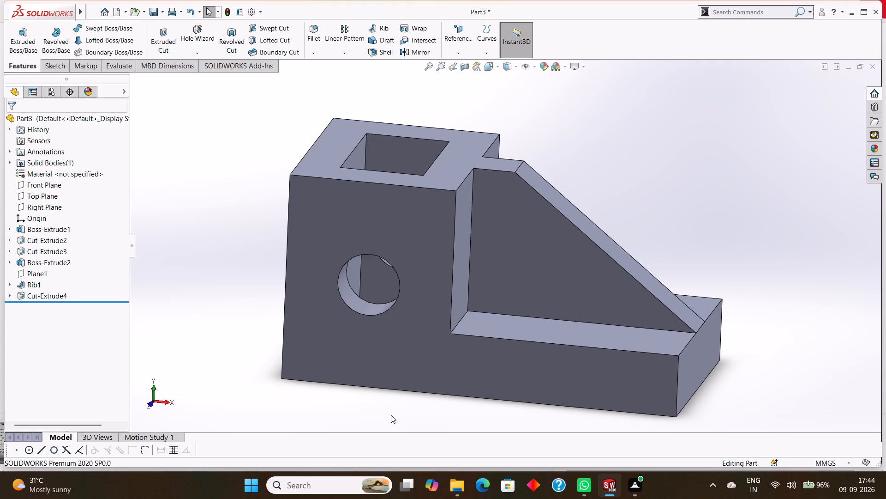
pyautogui.moveTo(210, 310); pyautogui.dragTo(250, 264, button='right')
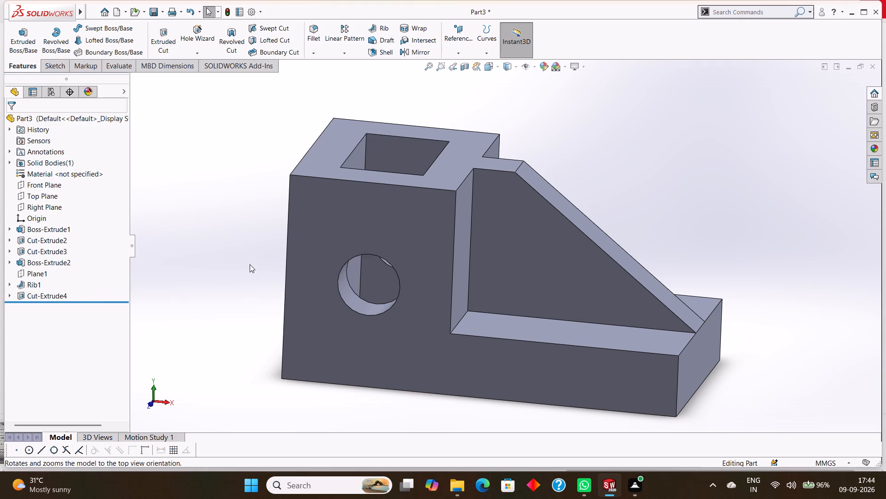
pyautogui.moveTo(250, 264); pyautogui.dragTo(291, 224, button='right')
pyautogui.moveTo(238, 354); pyautogui.dragTo(263, 324, button='right')
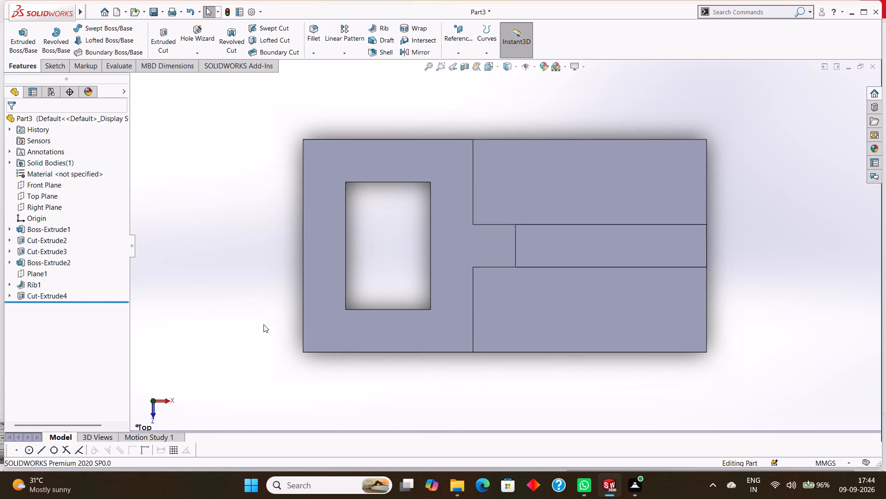
pyautogui.moveTo(263, 324); pyautogui.dragTo(271, 342, button='right')
# Examine the part from the right, the underside and oblique angles to check the rectangular through cut and the circular holes.
pyautogui.moveTo(171, 208); pyautogui.dragTo(203, 194, button='right')
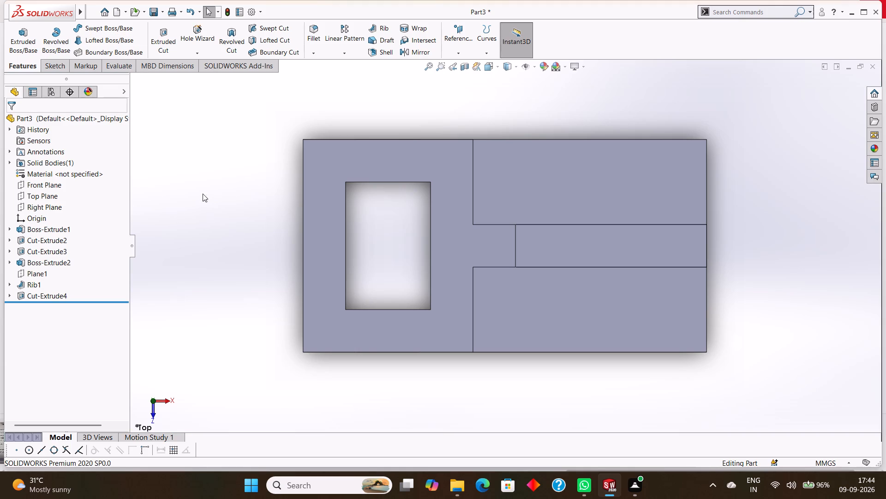
pyautogui.moveTo(203, 194); pyautogui.dragTo(217, 182, button='right')
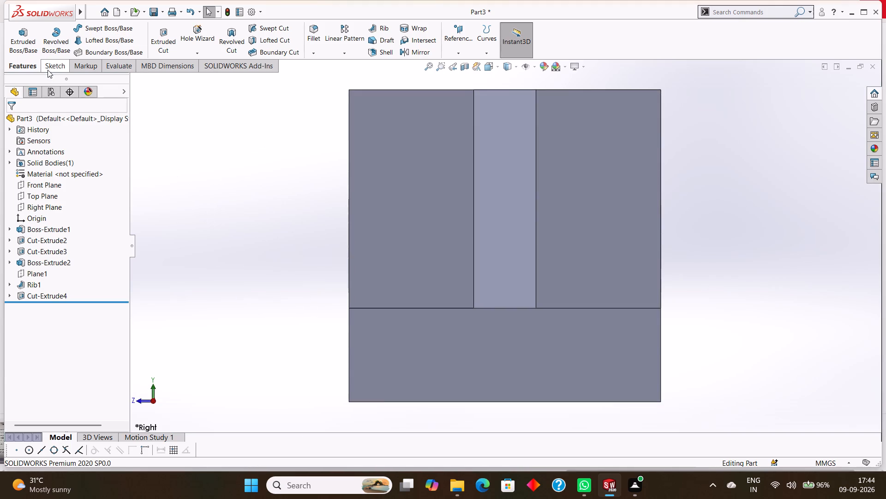
pyautogui.click(34, 68)
pyautogui.moveTo(112, 231); pyautogui.dragTo(125, 225, button='right')
pyautogui.moveTo(125, 225); pyautogui.dragTo(129, 225, button='right')
pyautogui.moveTo(180, 260); pyautogui.dragTo(332, 185, button='right')
pyautogui.moveTo(298, 176); pyautogui.dragTo(269, 249, button='right')
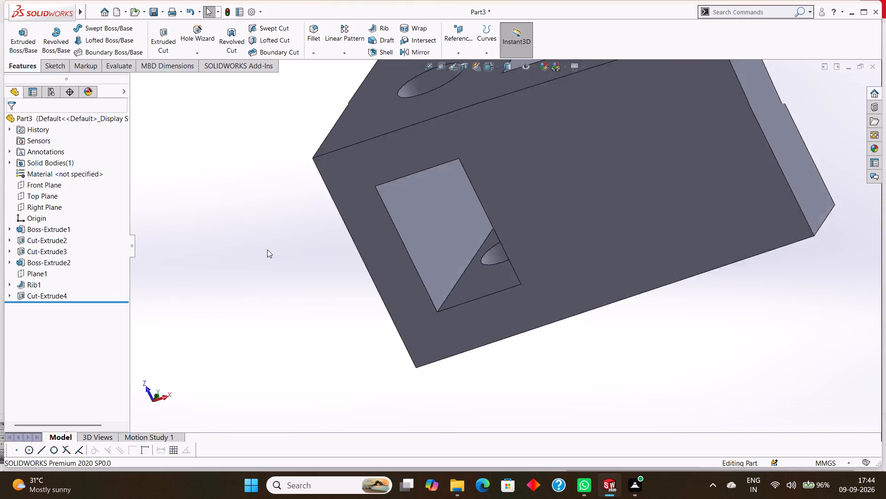
pyautogui.moveTo(255, 241); pyautogui.dragTo(259, 294, button='right')
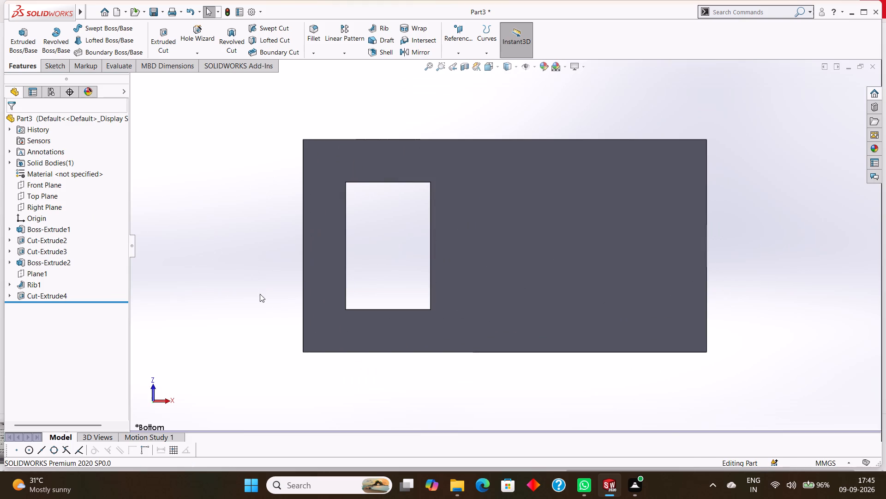
pyautogui.moveTo(266, 261); pyautogui.dragTo(268, 319, button='middle')
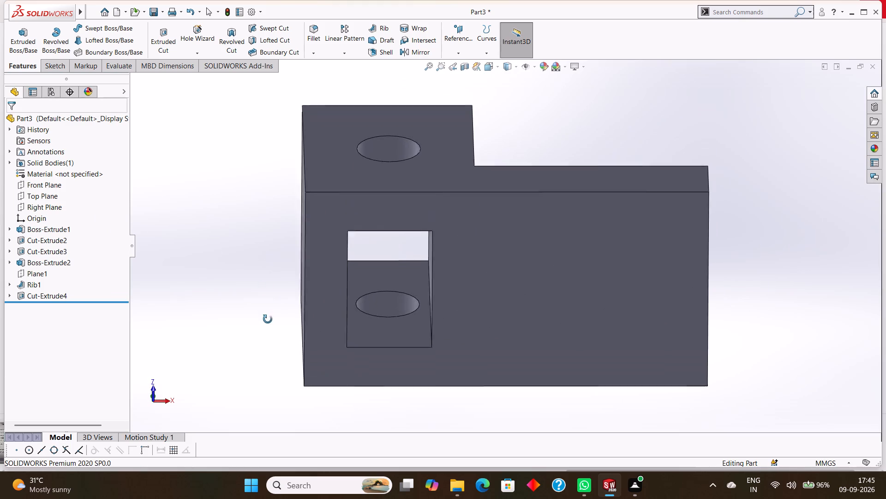
pyautogui.moveTo(268, 319); pyautogui.dragTo(299, 391, button='middle')
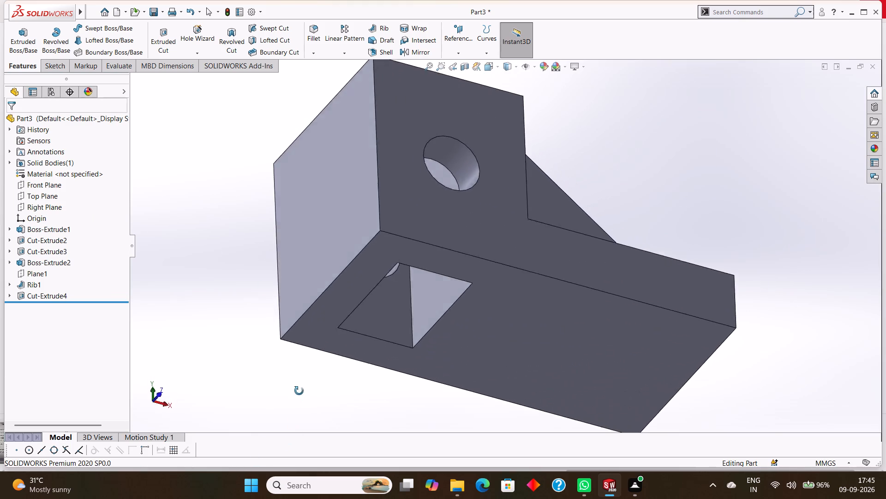
pyautogui.moveTo(299, 391); pyautogui.dragTo(243, 398, button='middle')
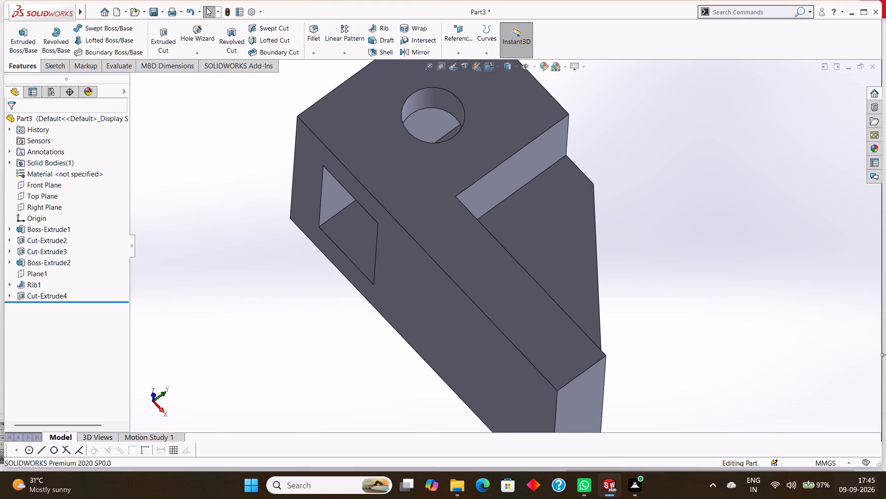
# Examine the whole L-shaped part from several angles, checking the sloping rib, the rectangular opening and the side hole.
pyautogui.moveTo(784, 199); pyautogui.dragTo(693, 242, button='middle')
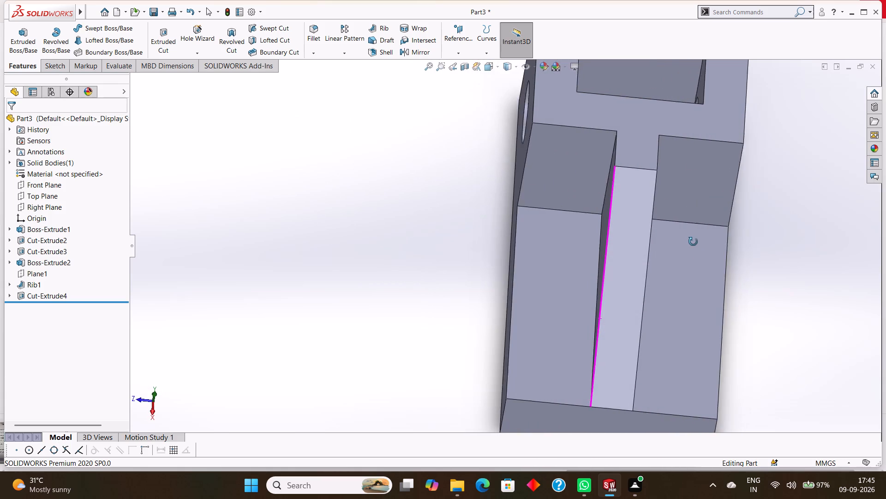
pyautogui.moveTo(693, 242); pyautogui.dragTo(693, 241, button='middle')
pyautogui.scroll(4, 693, 241)
pyautogui.moveTo(714, 248); pyautogui.dragTo(760, 308, button='middle')
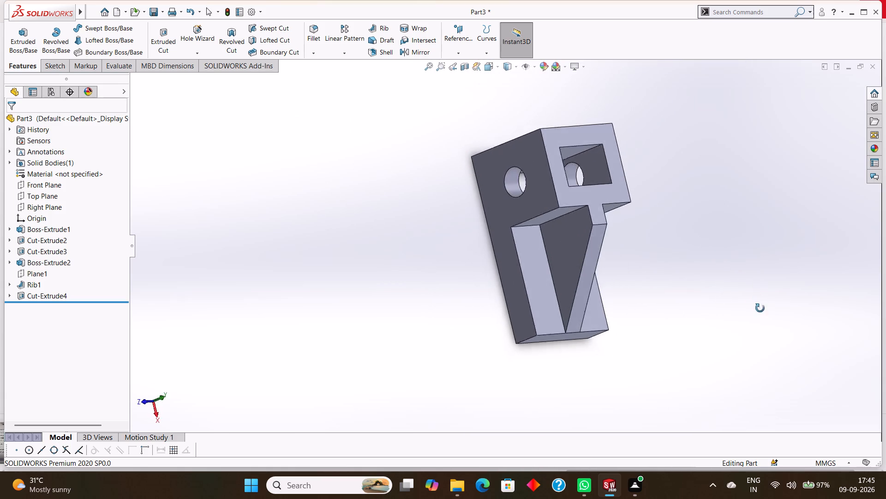
pyautogui.moveTo(760, 308); pyautogui.dragTo(717, 238, button='middle')
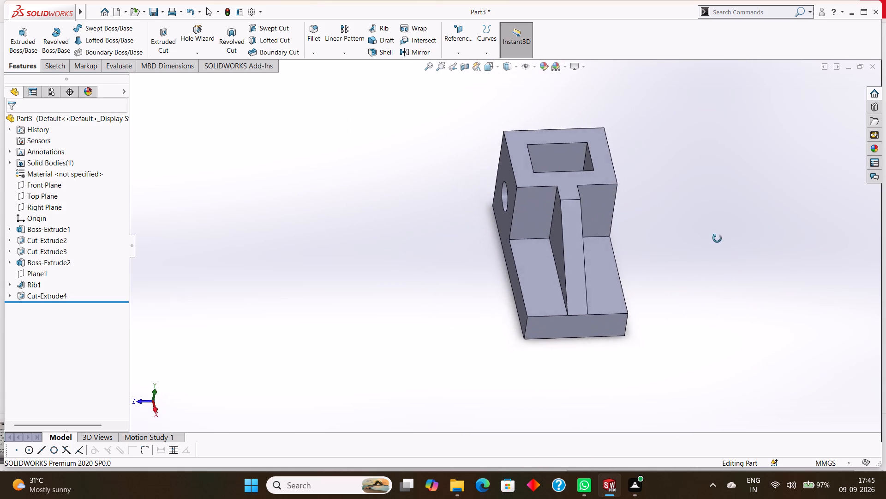
pyautogui.moveTo(717, 238); pyautogui.dragTo(650, 243, button='middle')
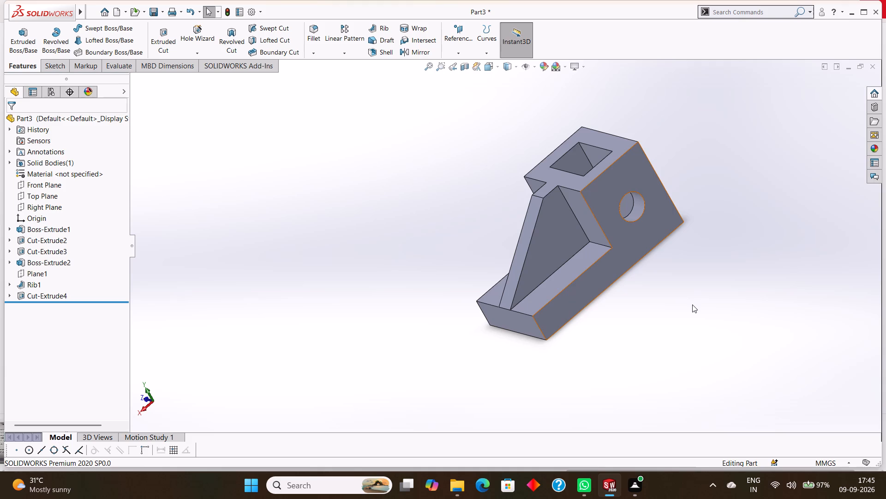
pyautogui.scroll(2, 692, 304)
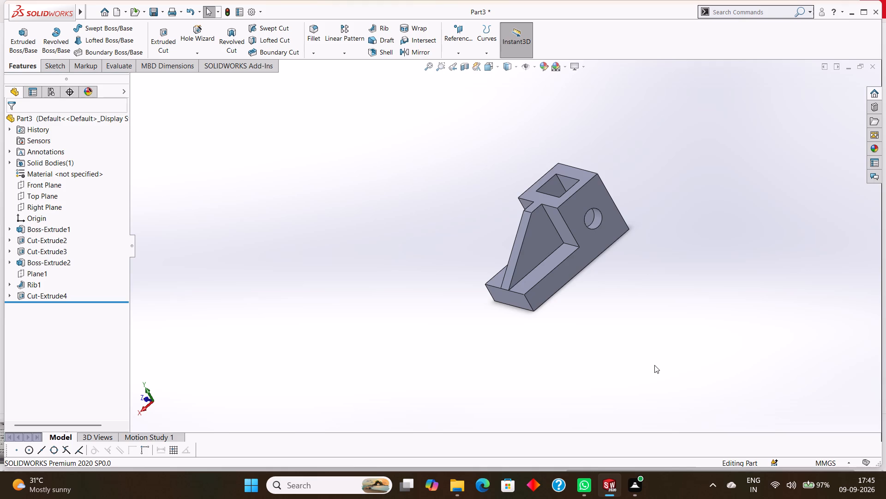
pyautogui.moveTo(617, 351); pyautogui.dragTo(642, 337, button='middle')
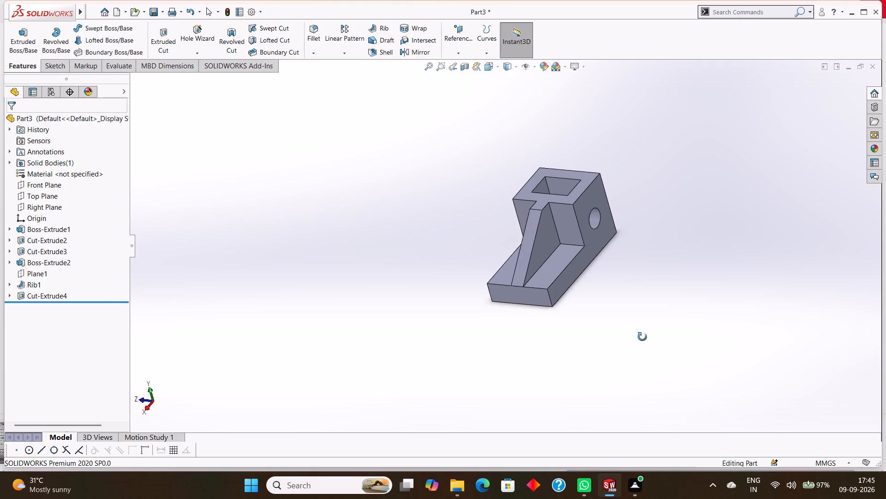
pyautogui.moveTo(642, 337); pyautogui.dragTo(653, 319, button='middle')
pyautogui.scroll(1, 666, 322)
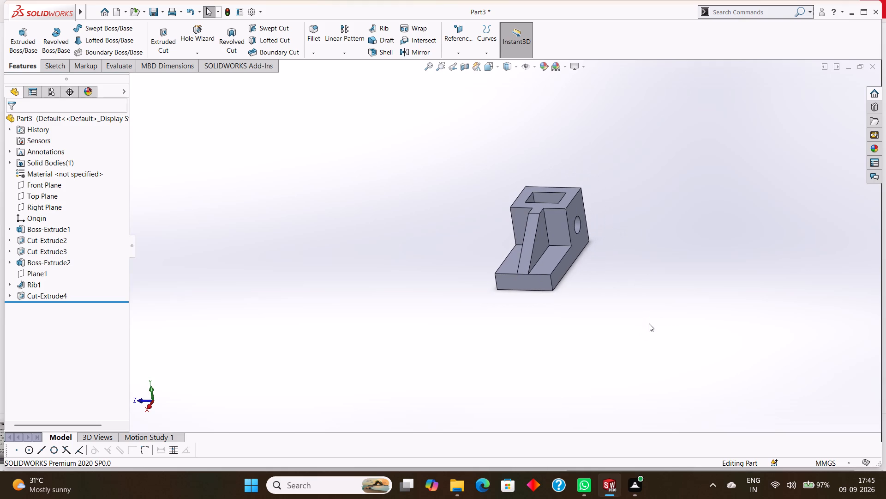
pyautogui.moveTo(649, 323); pyautogui.dragTo(641, 342, button='middle')
pyautogui.moveTo(639, 319); pyautogui.dragTo(635, 334, button='middle')
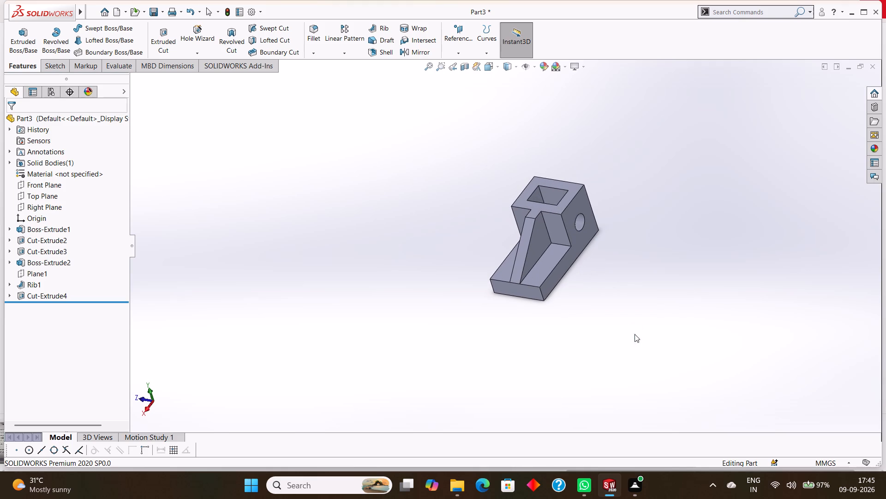
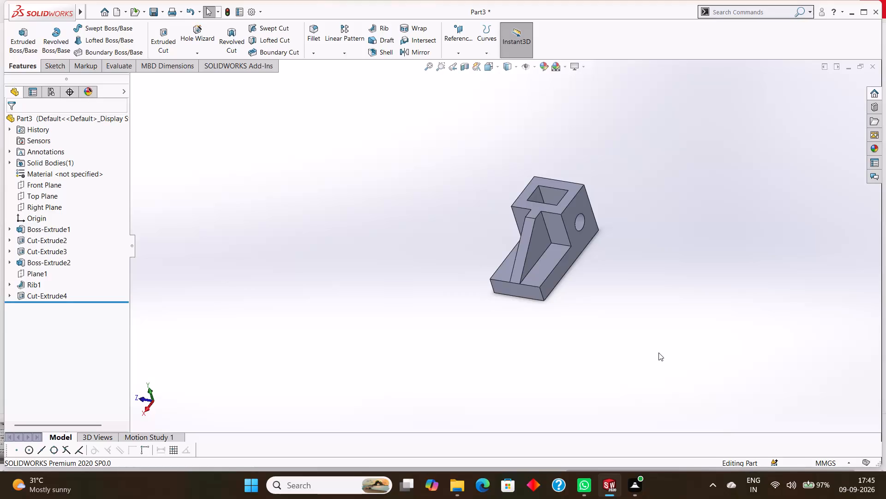
# Save the part as a SOLIDWORKS Part file named "reinforced mounting bracket" in the tryfuji folder.
pyautogui.hotkey('ctrl', 's')
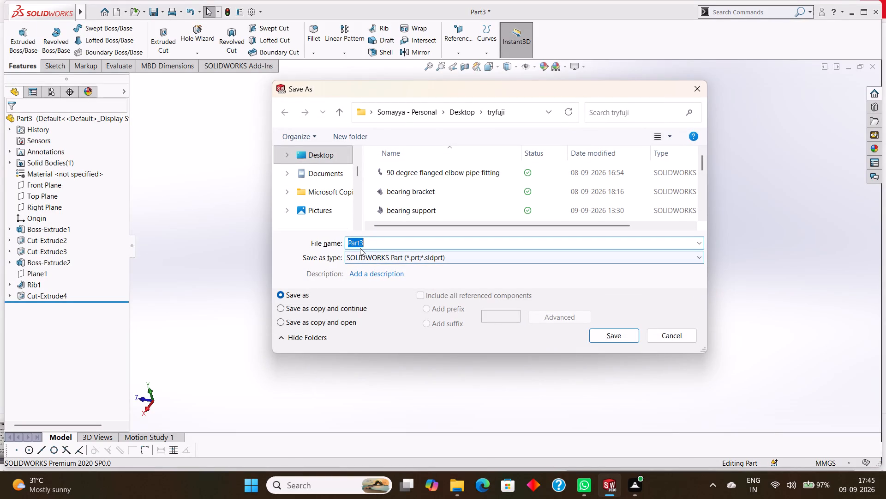
pyautogui.press('BackSpace')
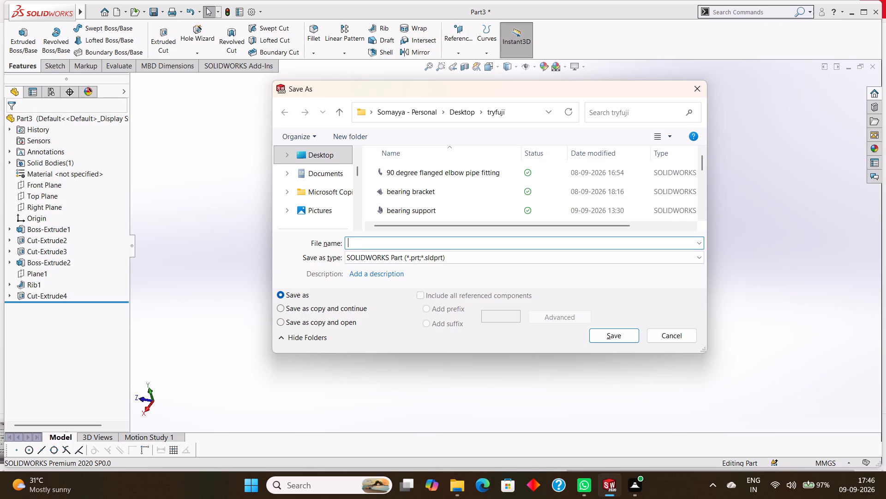
pyautogui.write('re')
pyautogui.write('in')
pyautogui.write('forced')
pyautogui.press('space')
pyautogui.write('mounting')
pyautogui.press('space')
pyautogui.write('bracket')
pyautogui.click(617, 338)
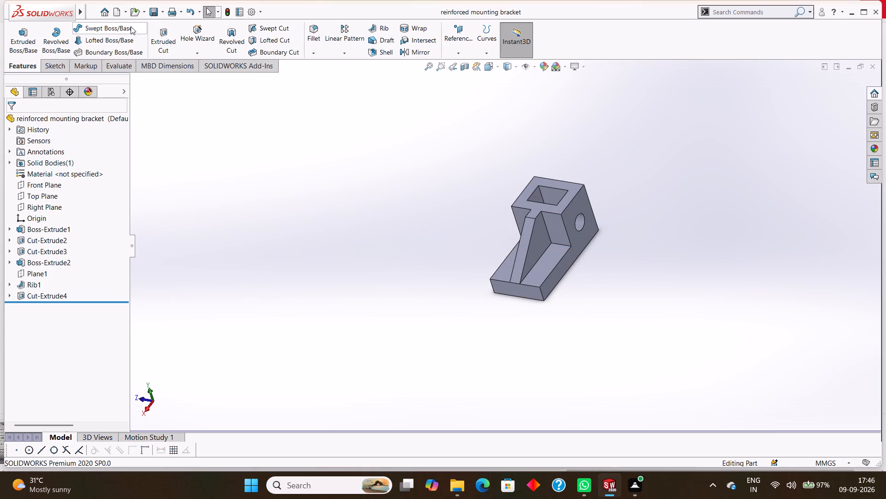
# Save a PDF copy of the part in the tryfuji folder, keeping the name "reinforced mounting bracket".
pyautogui.click(163, 15)
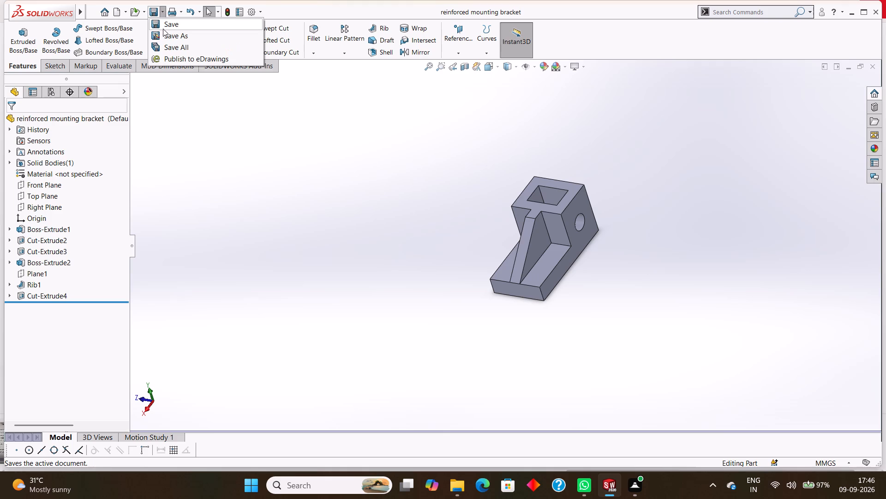
pyautogui.click(163, 34)
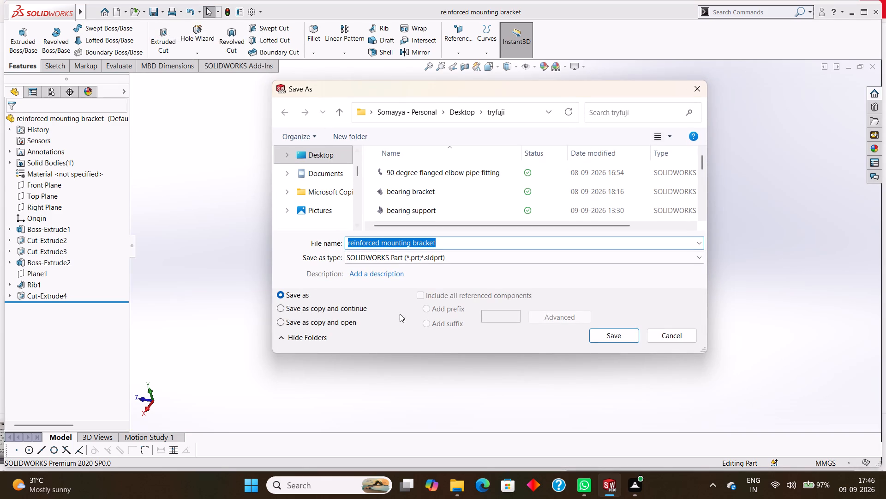
pyautogui.click(437, 255)
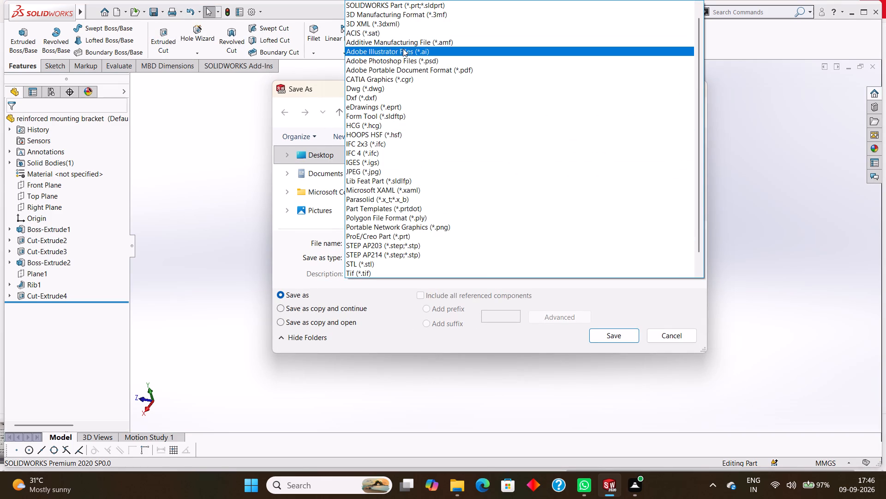
pyautogui.click(410, 66)
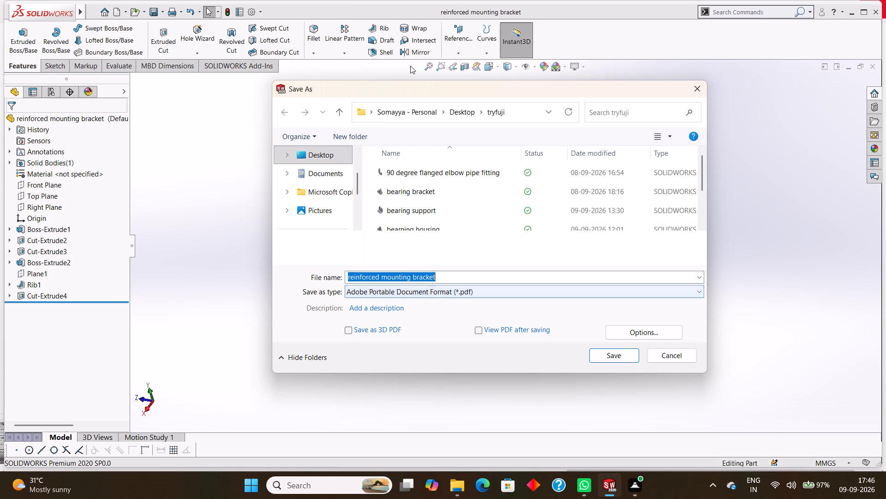
pyautogui.click(611, 353)
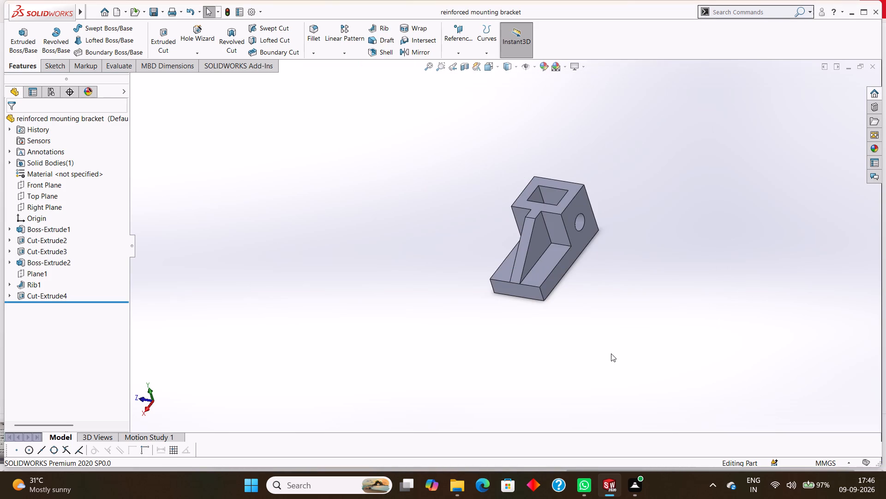